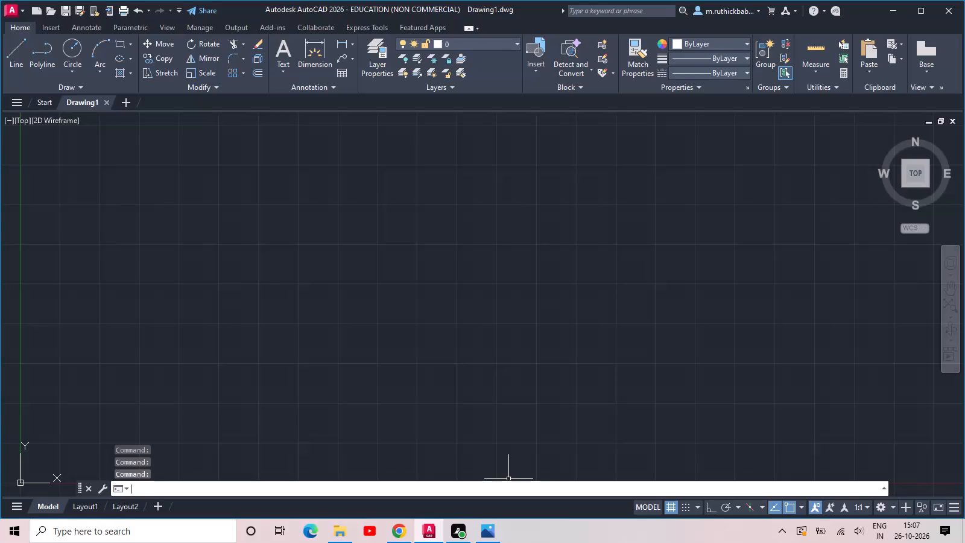
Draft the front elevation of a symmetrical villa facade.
Turn on command logging with LOGFILEON.
key("f")
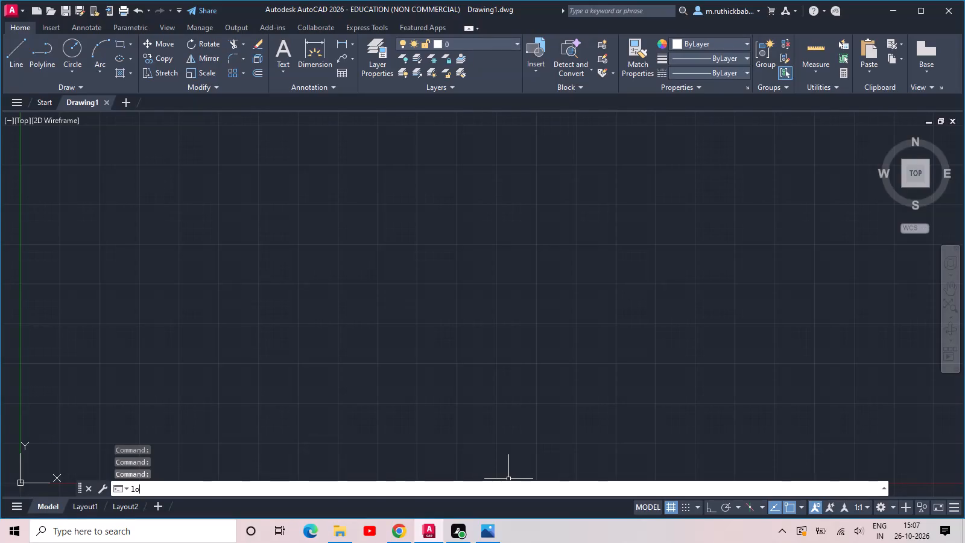
key("g")
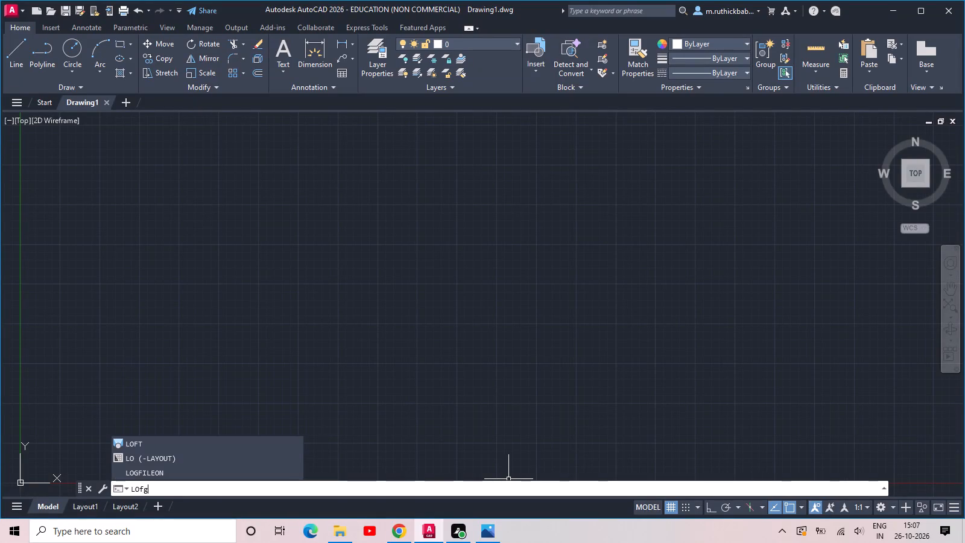
key("BackSpace")
key("BackSpace")
key("g")
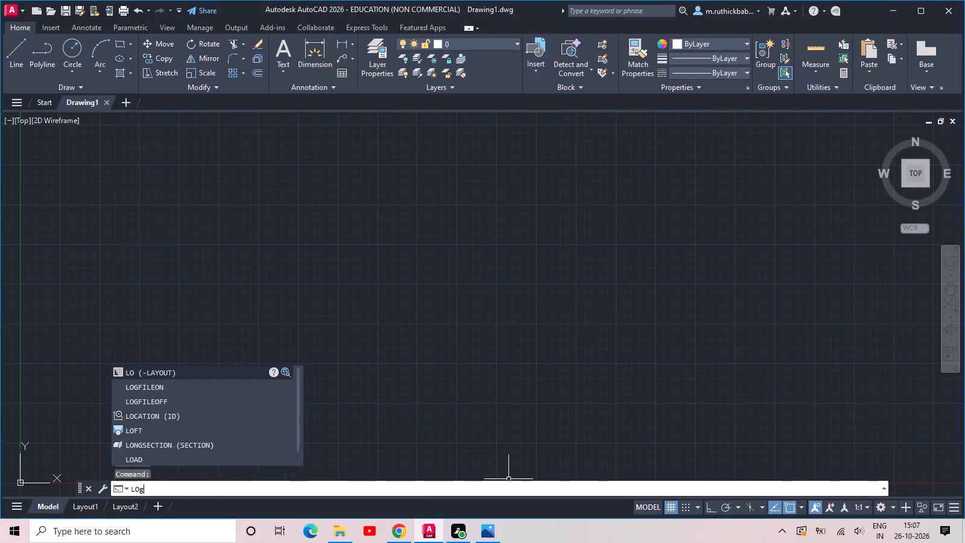
key("Return")
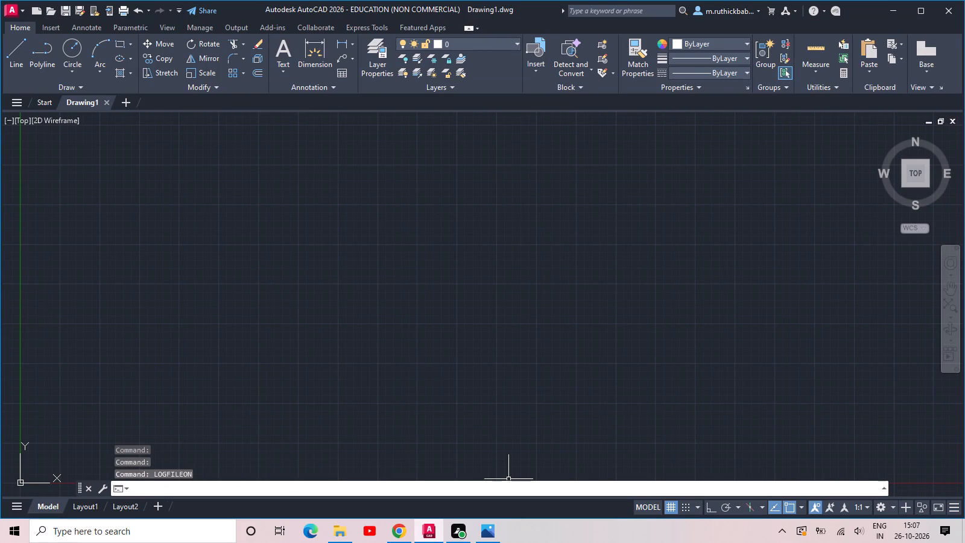
Configure the drawing units to Engineering length type with 0'-0" precision.
type("un")
key("space")
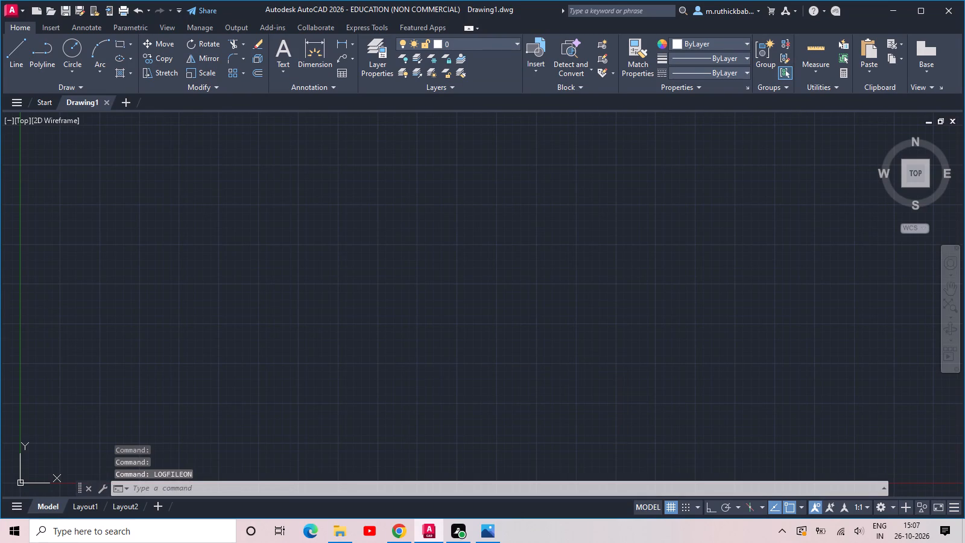
left_click(411, 177)
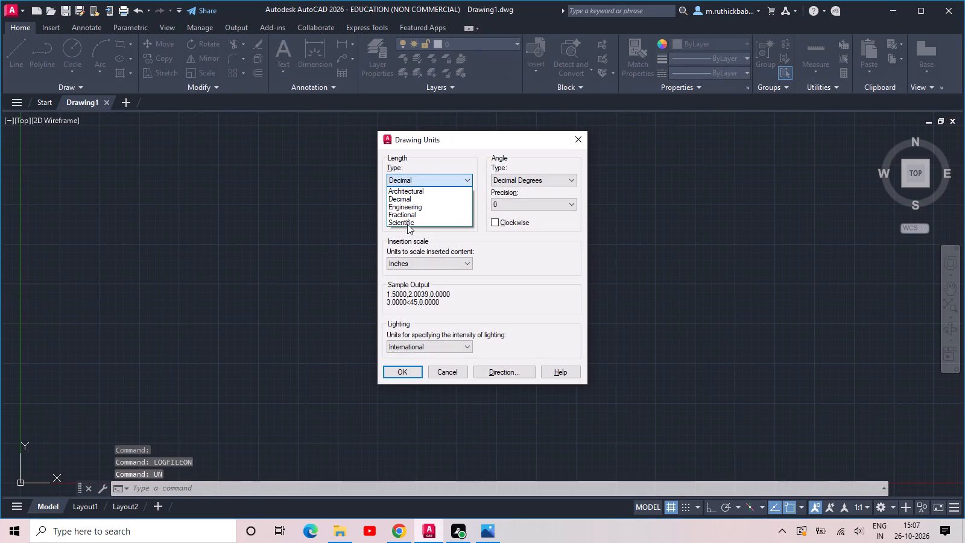
left_click(412, 206)
left_click(414, 202)
left_click(413, 214)
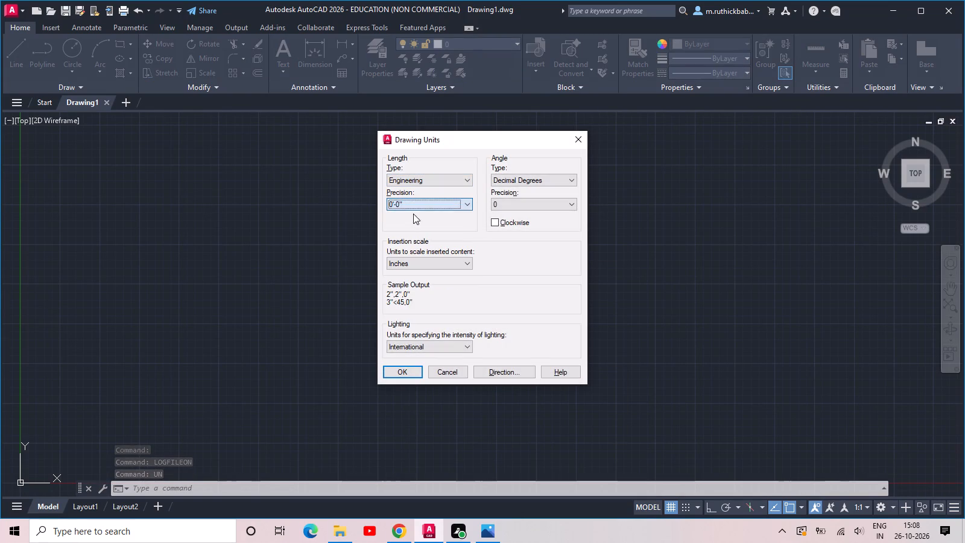
left_click(396, 368)
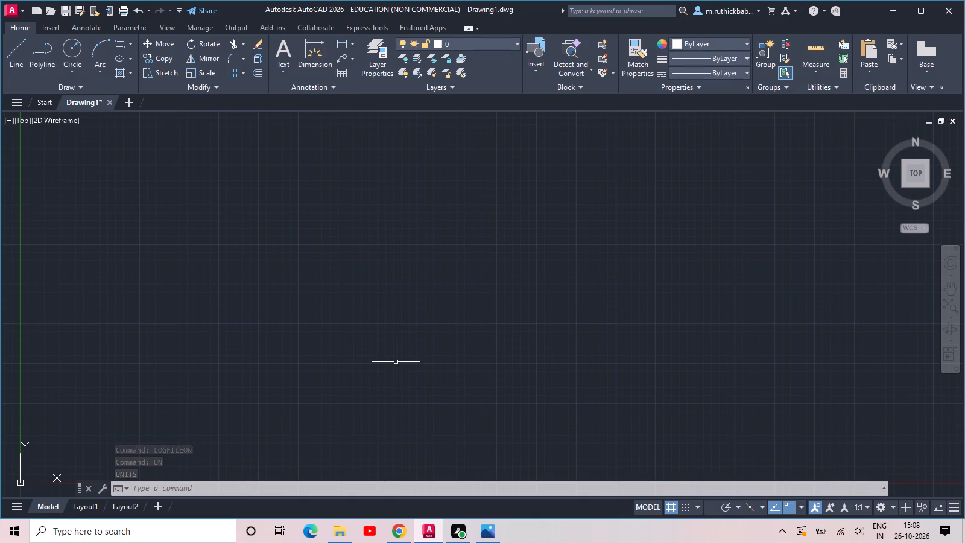
Draw a rectangle 40' wide and 10' high, just up and across from the origin.
type("re")
key("c")
key("space")
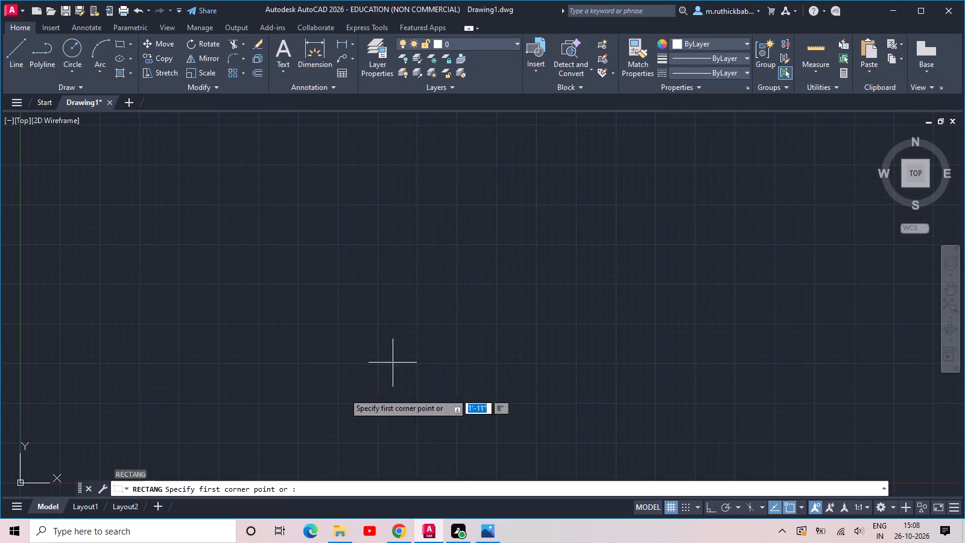
left_click(285, 402)
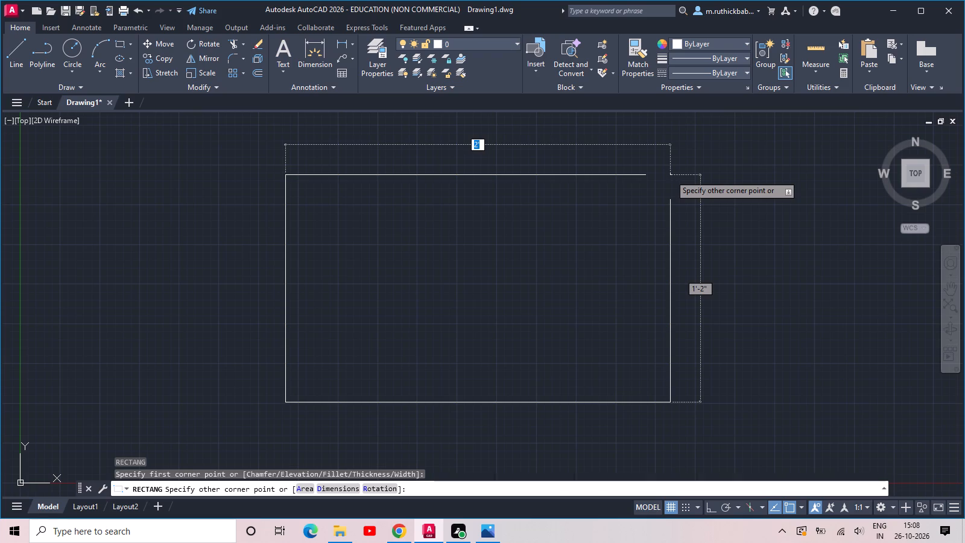
type("40'")
key("Tab")
type("10'")
key("Return")
scroll(670, 175, "down", 2)
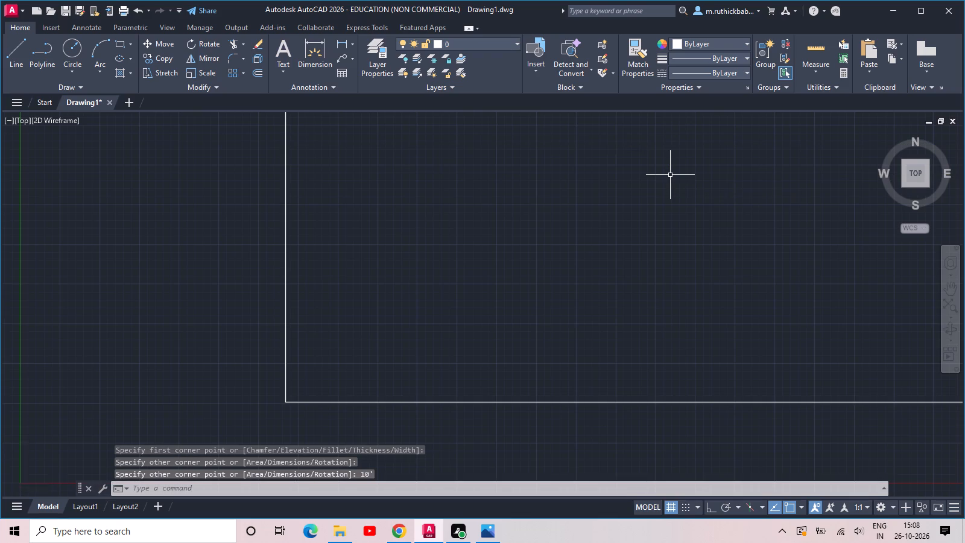
scroll(670, 175, "down", 3)
middle_click_drag(718, 152, 472, 312)
scroll(464, 313, "down", 2)
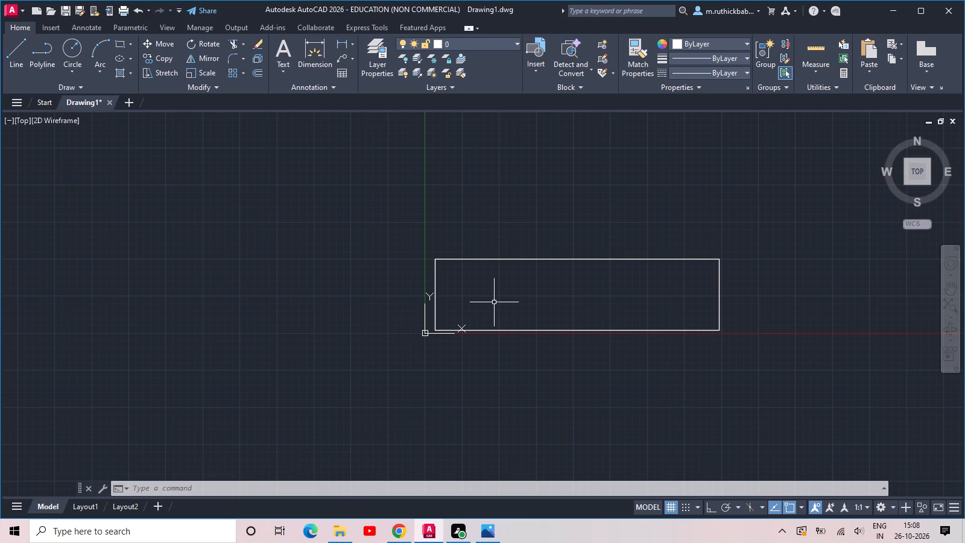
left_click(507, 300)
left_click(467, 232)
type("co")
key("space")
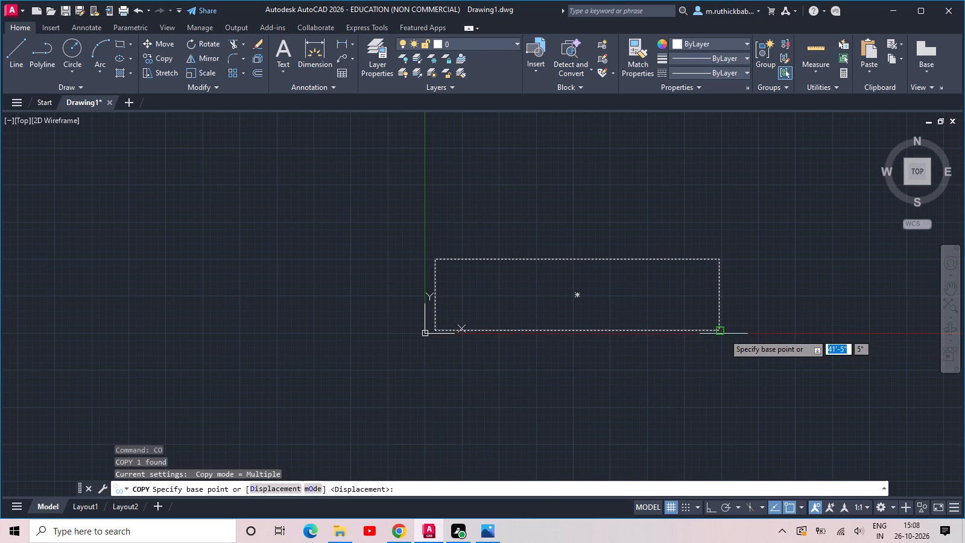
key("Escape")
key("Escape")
Explode the 40' by 10' rectangle into separate lines.
left_click(544, 282)
left_click(484, 237)
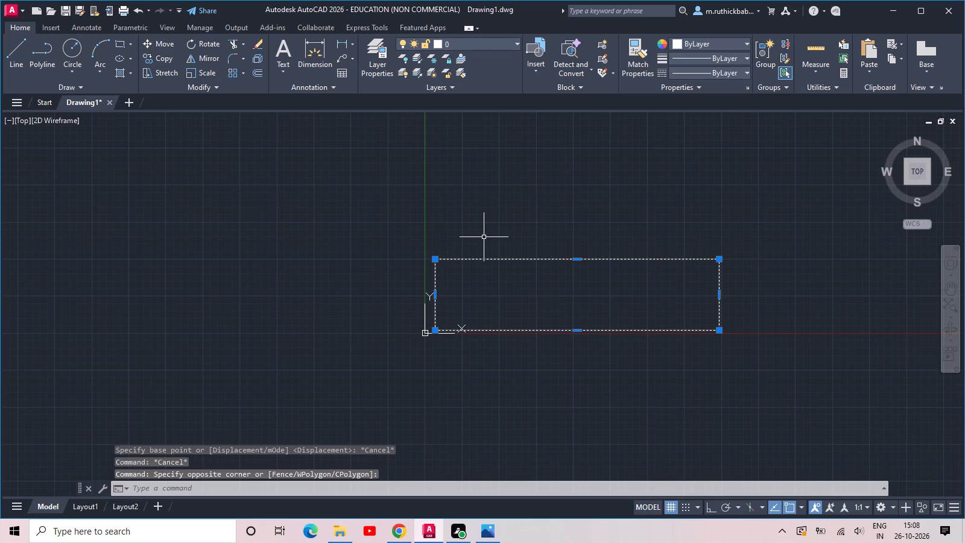
type("x")
key("space")
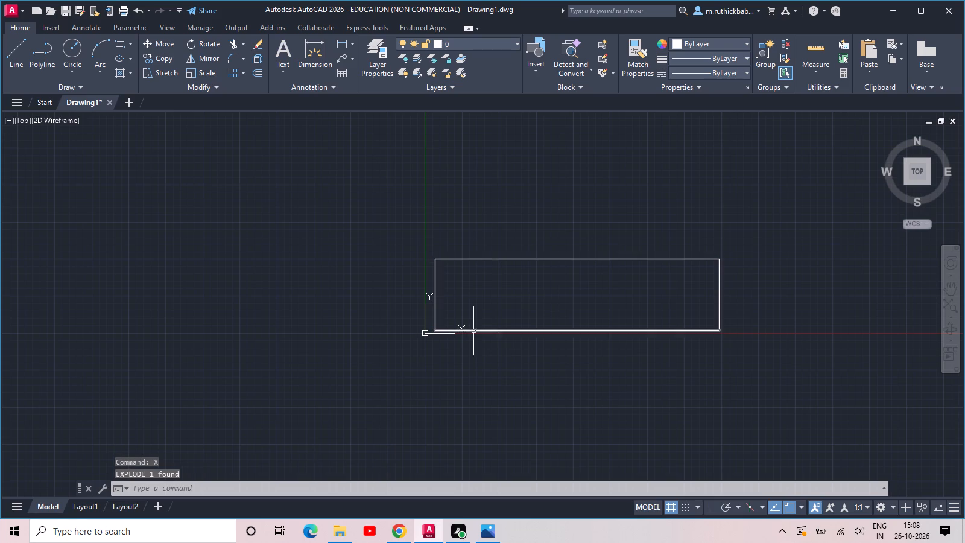
Join the rectangle's top line and its two side lines into one polyline, leaving out the bottom line.
left_click_drag(762, 237, 745, 262)
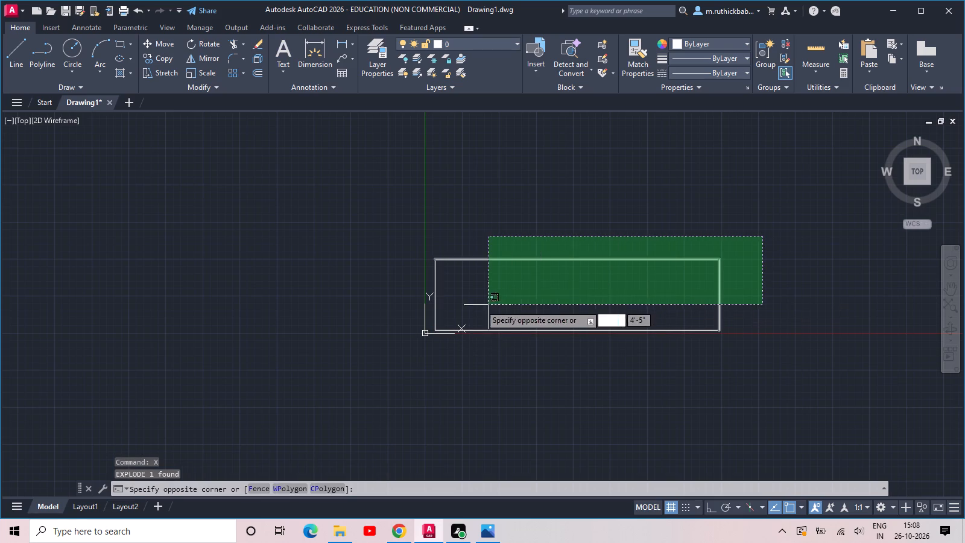
left_click(406, 302)
type("j")
key("space")
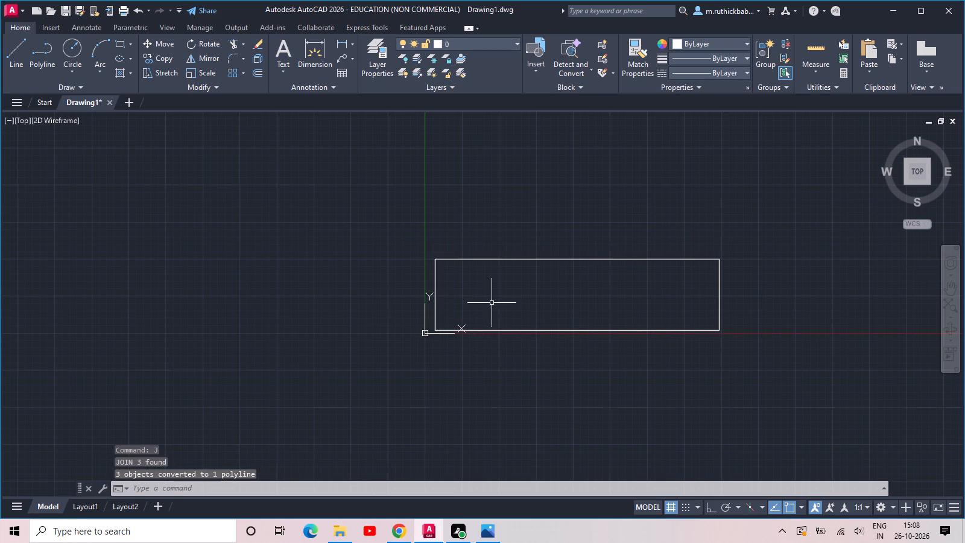
Offset the joined three-sided polyline 12" towards the inside of the rectangle.
key("o")
type("ff")
key("space")
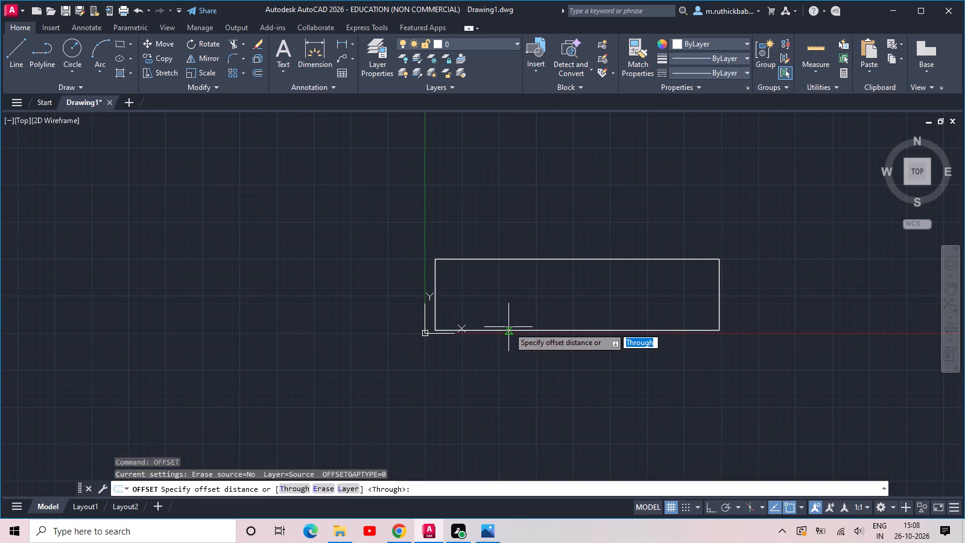
key("1")
key("2")
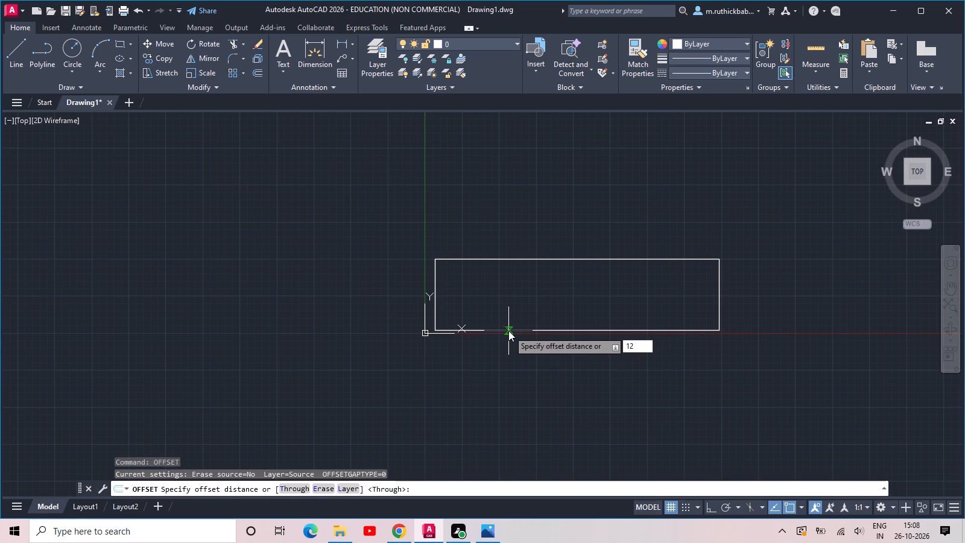
key("space")
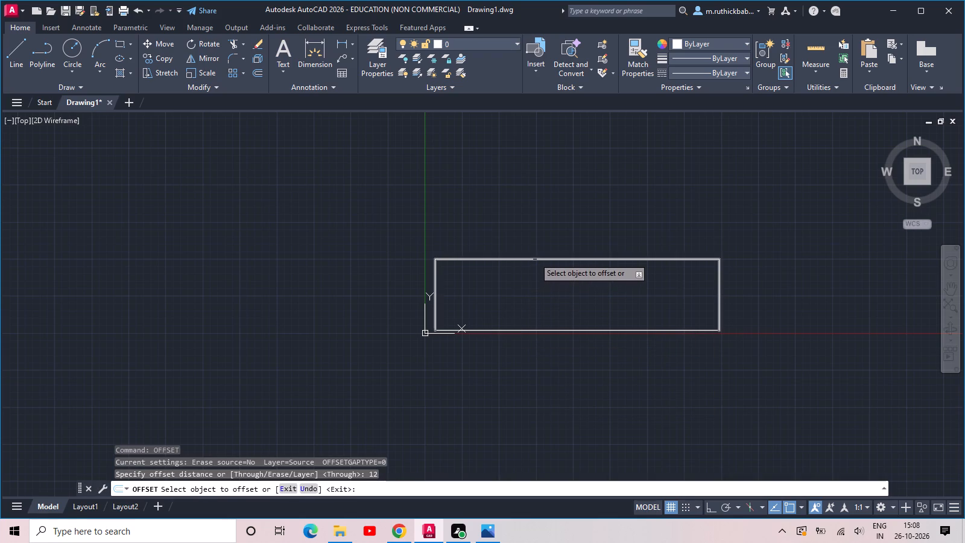
left_click(534, 258)
left_click(533, 285)
scroll(464, 298, "up", 2)
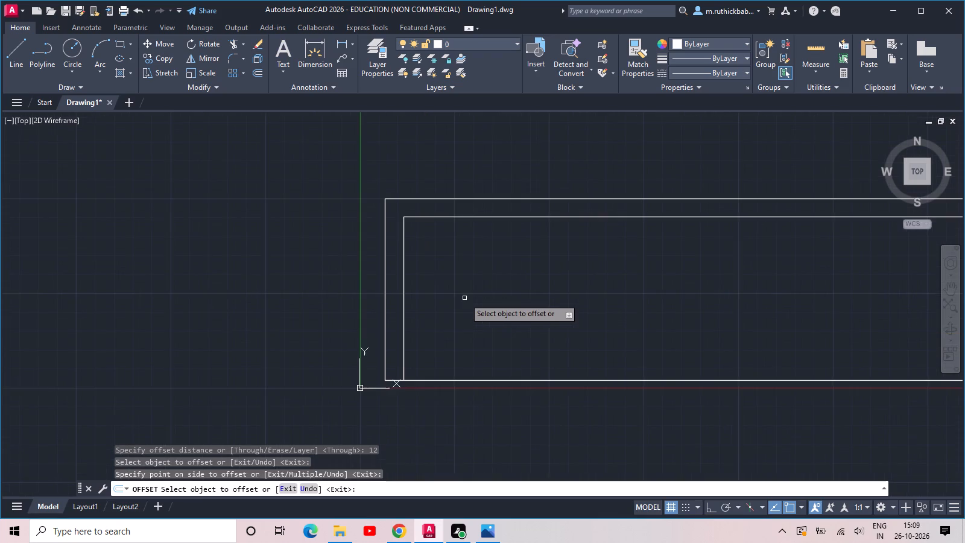
middle_click_drag(464, 298, 404, 311)
key("Escape")
key("Escape")
scroll(397, 312, "up", 1)
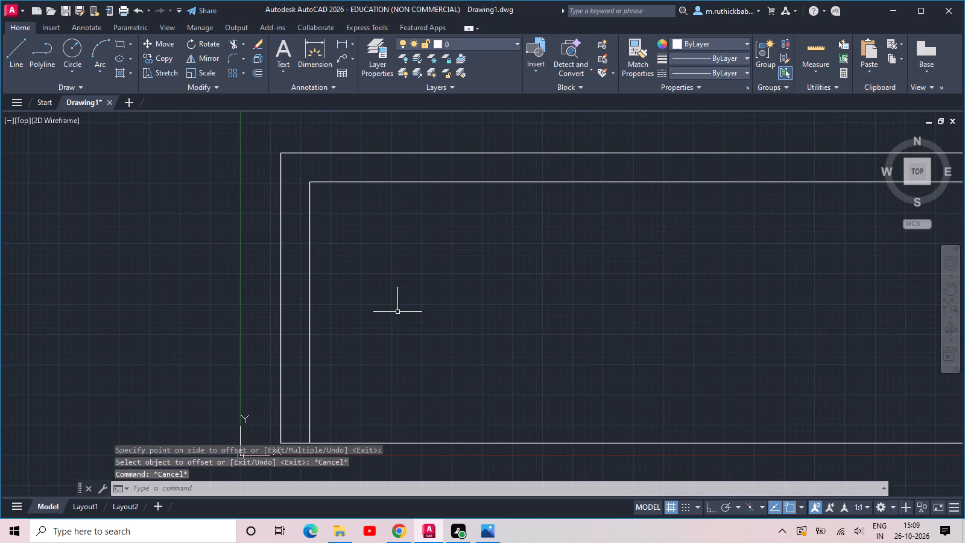
scroll(397, 312, "down", 1)
Save the drawing in Documents under the file name 5 elevation.
key("ctrl+s")
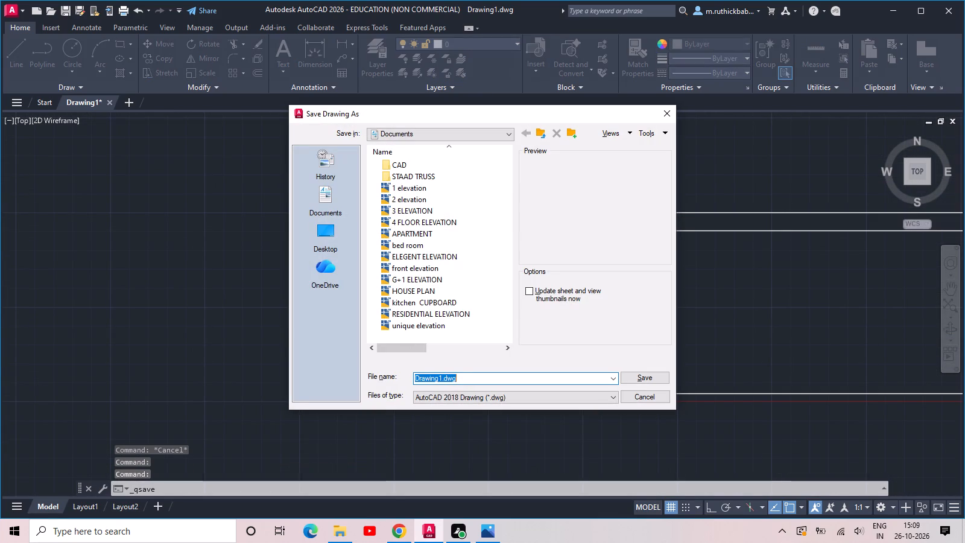
type("5 ele")
type("vation")
key("Return")
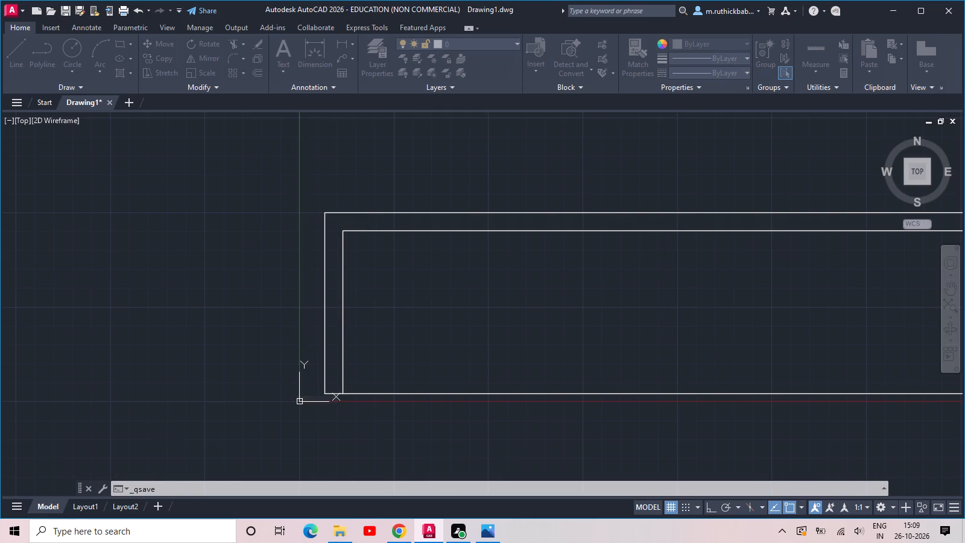
key("ctrl+s")
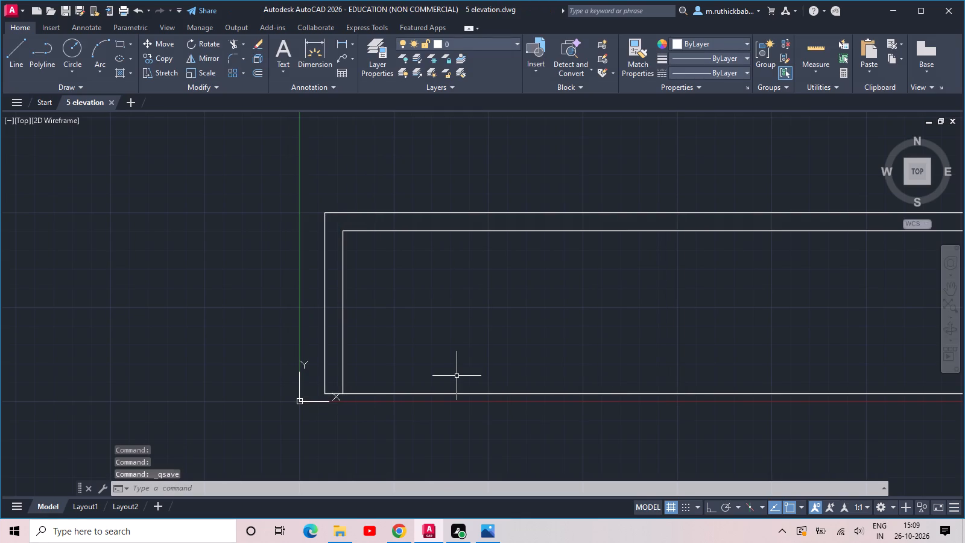
Set the Offset distance to 14' and try to offset the inner three-sided polyline.
scroll(457, 375, "down", 1)
middle_click_drag(457, 375, 399, 339)
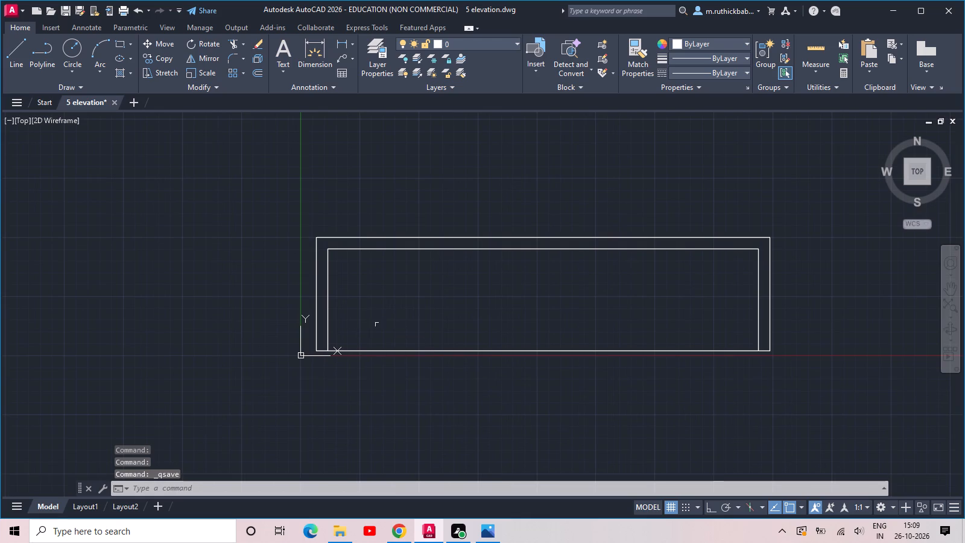
scroll(369, 251, "down", 1)
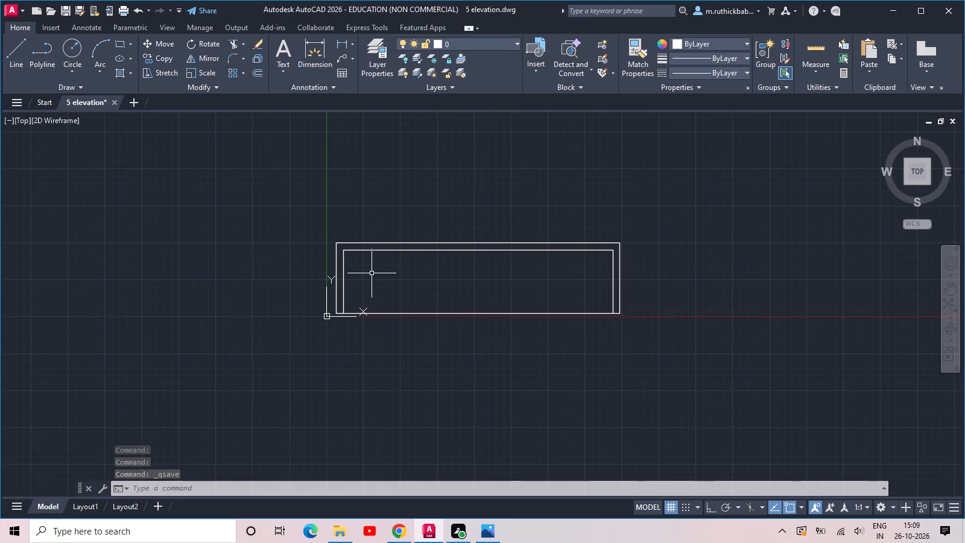
middle_click_drag(372, 274, 377, 299)
type("off")
key("space")
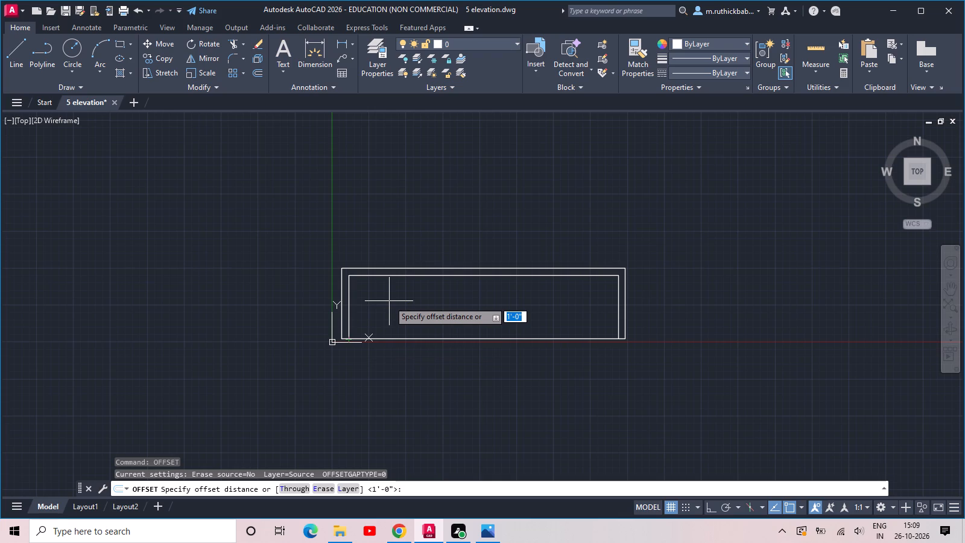
key("1")
type("4'")
key("Return")
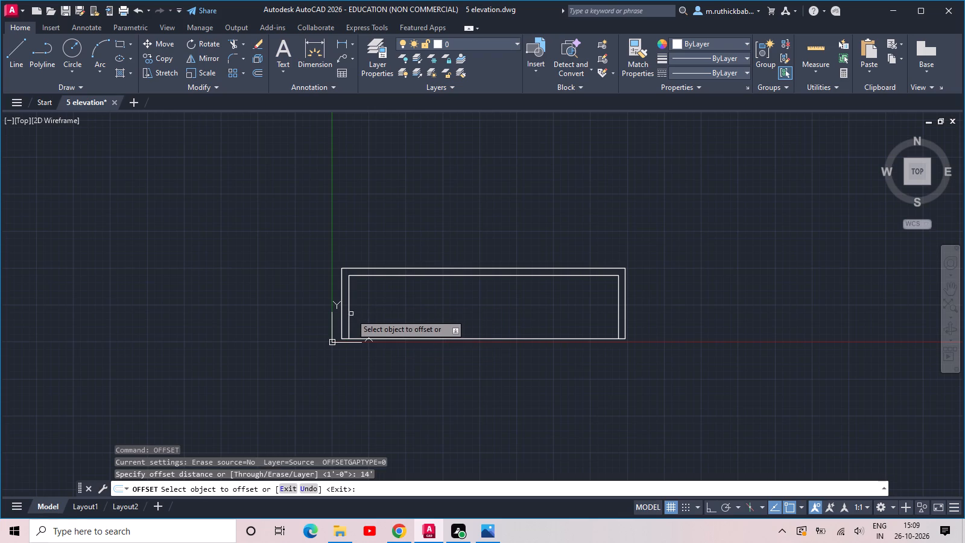
left_click(349, 311)
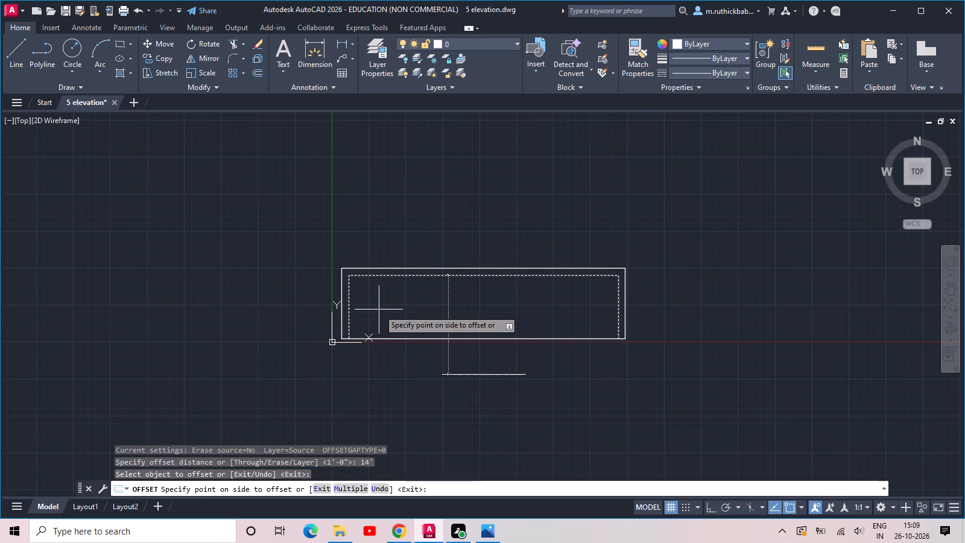
key("Escape")
Explode the inner three-sided polyline into separate lines.
left_click(384, 303)
left_click(360, 272)
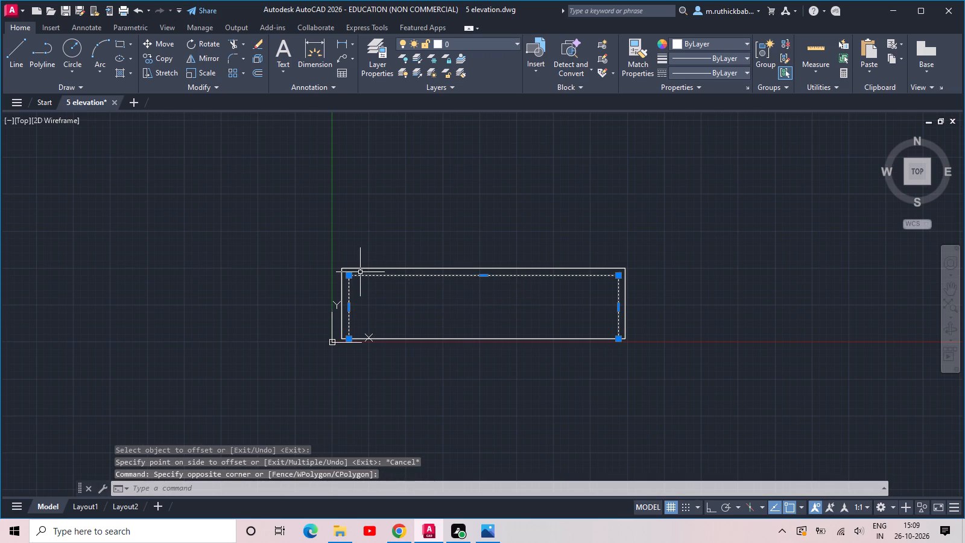
key("x")
key("space")
Offset the inner frame's left and right vertical lines 10' each towards the middle of the elevation.
key("o")
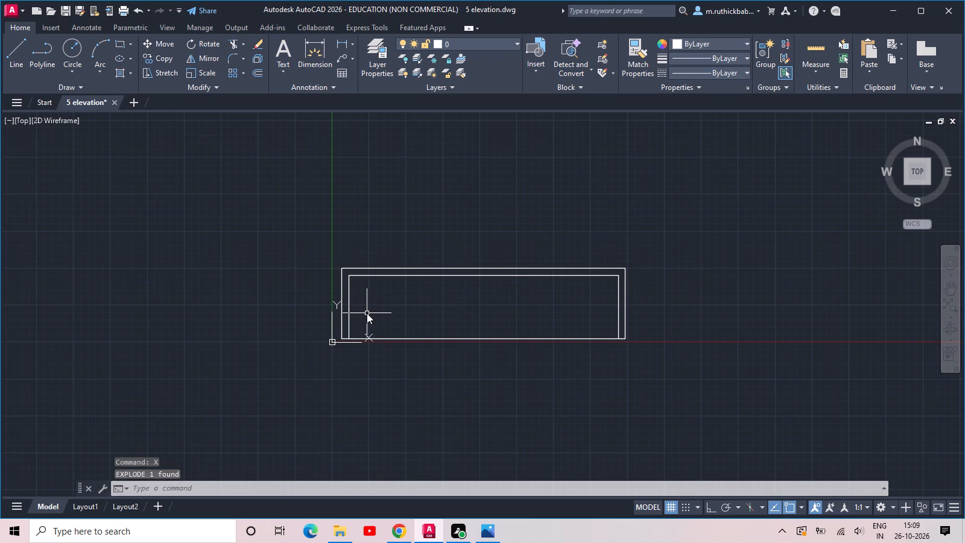
type("ff")
key("space")
key("space")
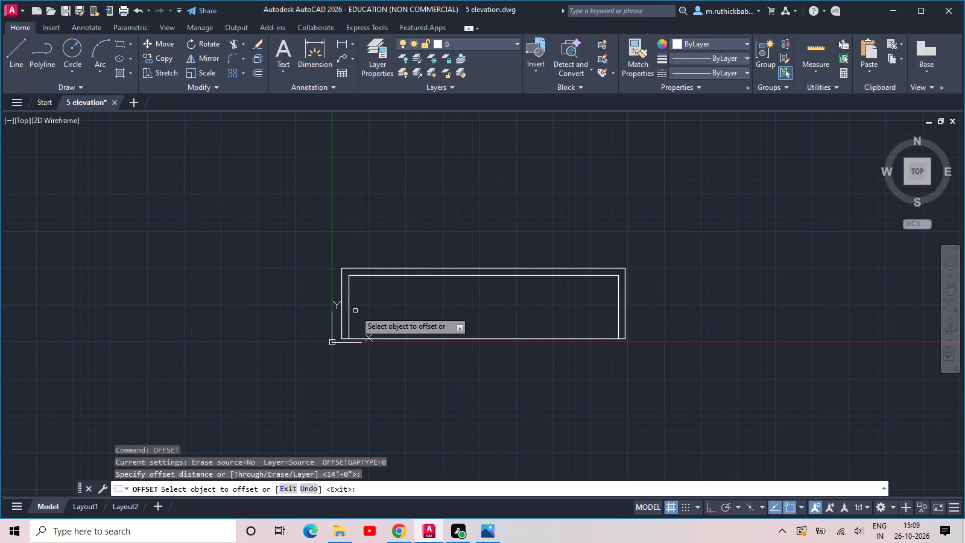
left_click(347, 313)
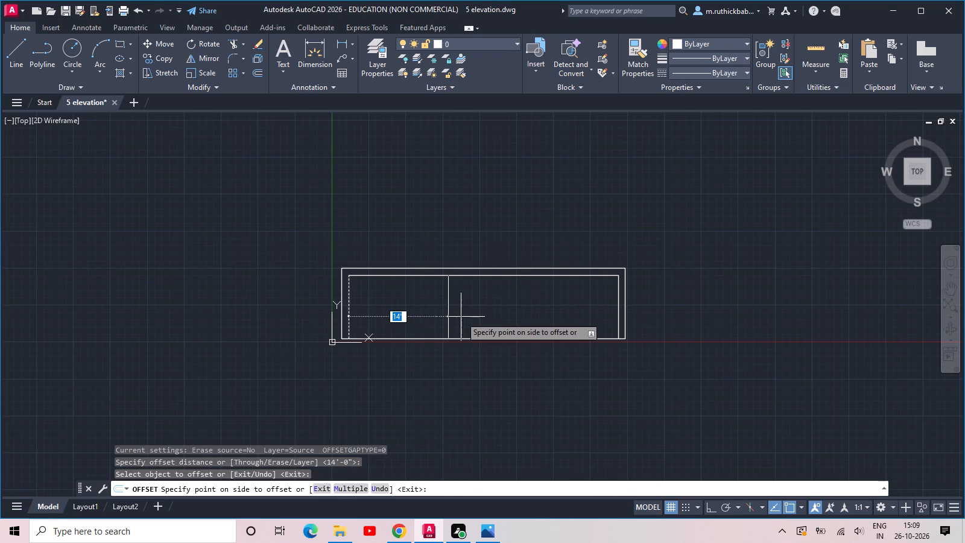
type("10'")
key("Return")
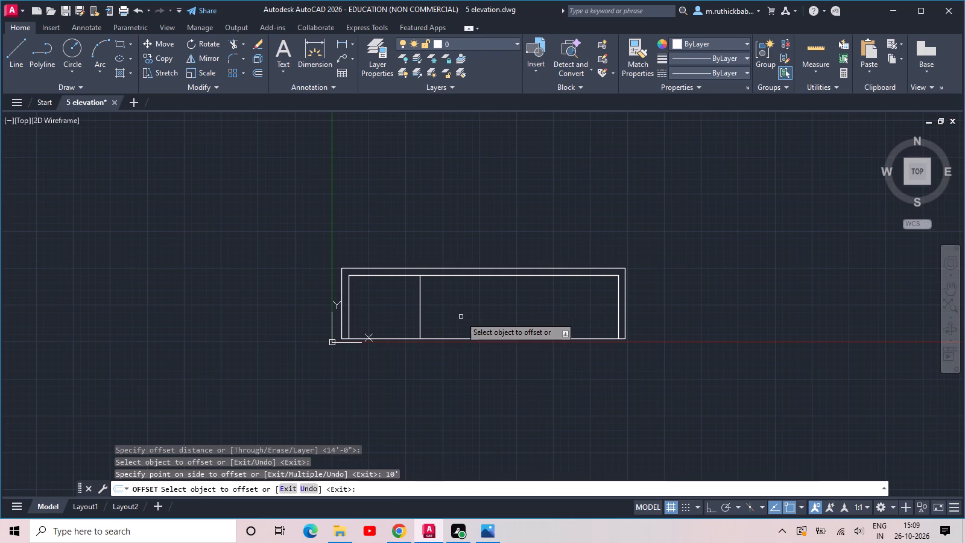
left_click(618, 310)
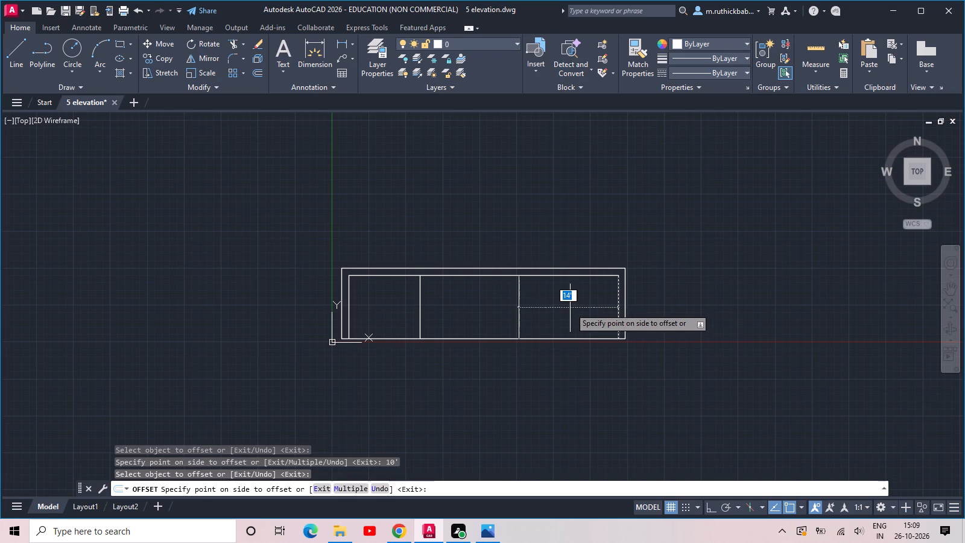
type("10'")
key("Return")
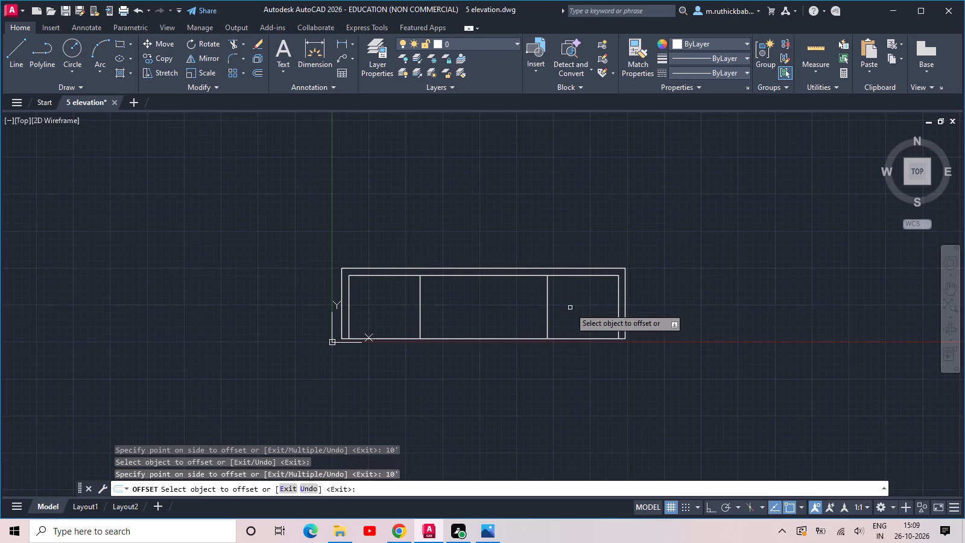
key("Escape")
Trim the inner top line between the two new vertical lines, leaving a separate opening at each end.
scroll(384, 325, "up", 1)
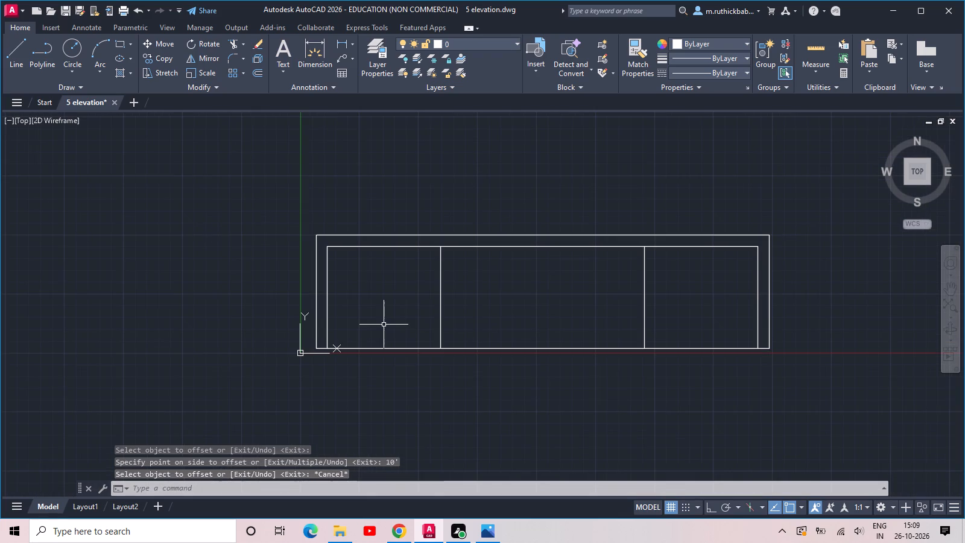
scroll(388, 311, "up", 1)
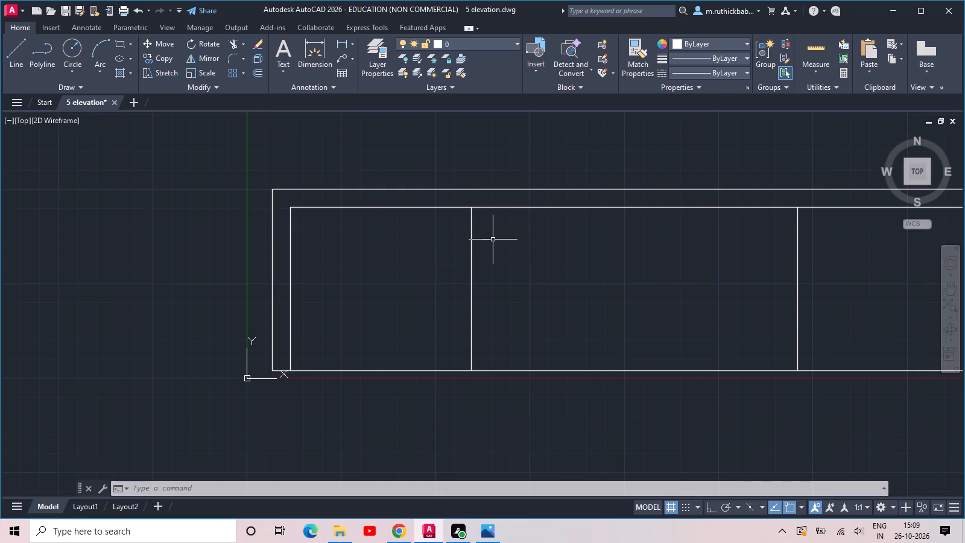
type("tr")
key("space")
left_click(508, 215)
left_click(501, 200)
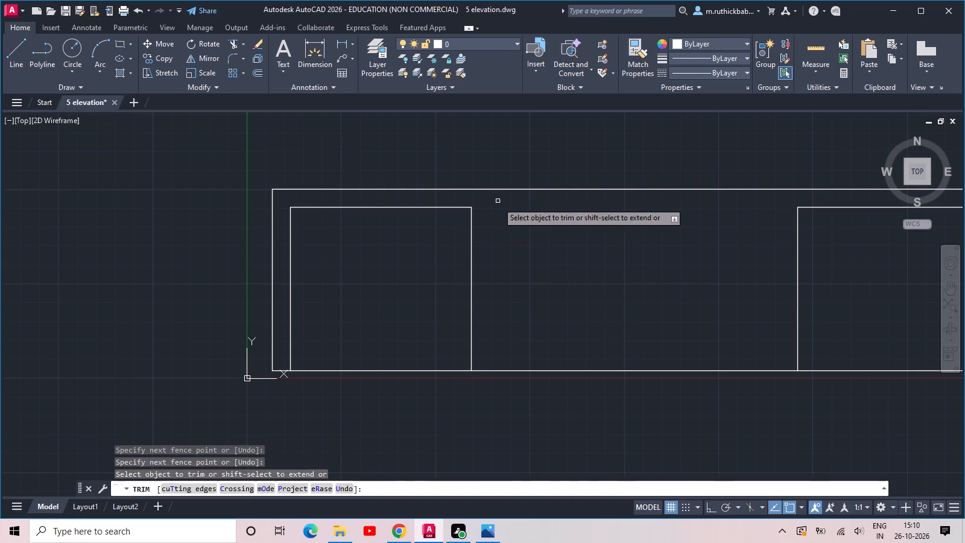
key("Escape")
Join the three lines of the left opening into one polyline.
left_click_drag(484, 192, 480, 198)
left_click(280, 285)
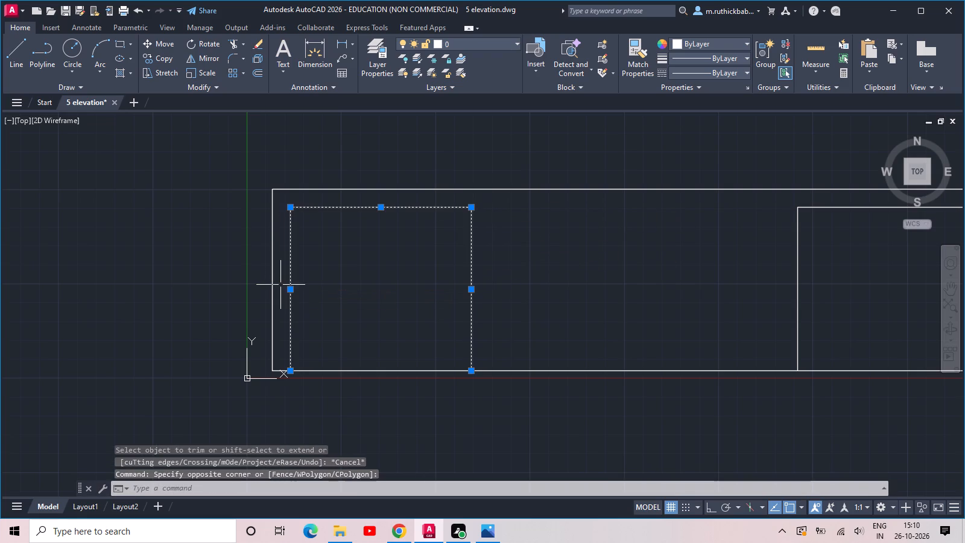
key("j")
key("space")
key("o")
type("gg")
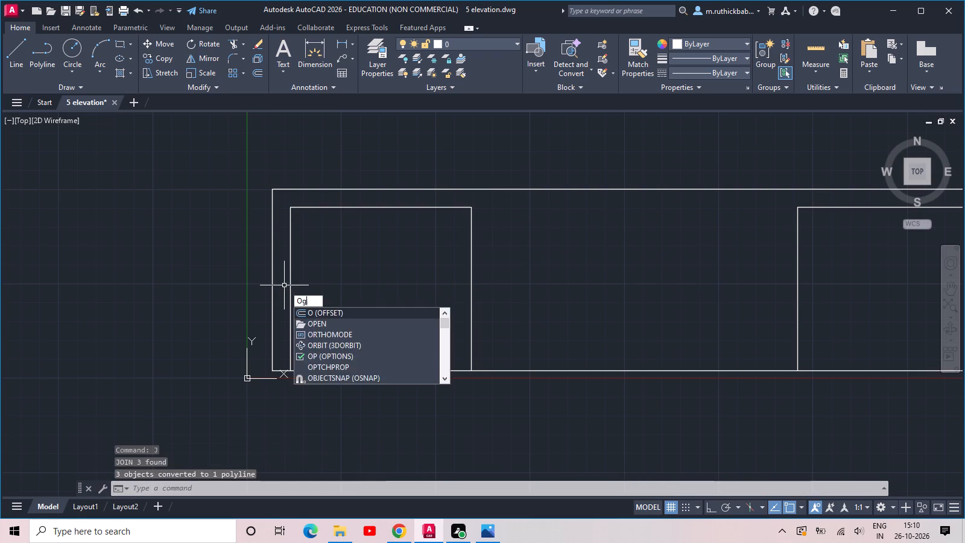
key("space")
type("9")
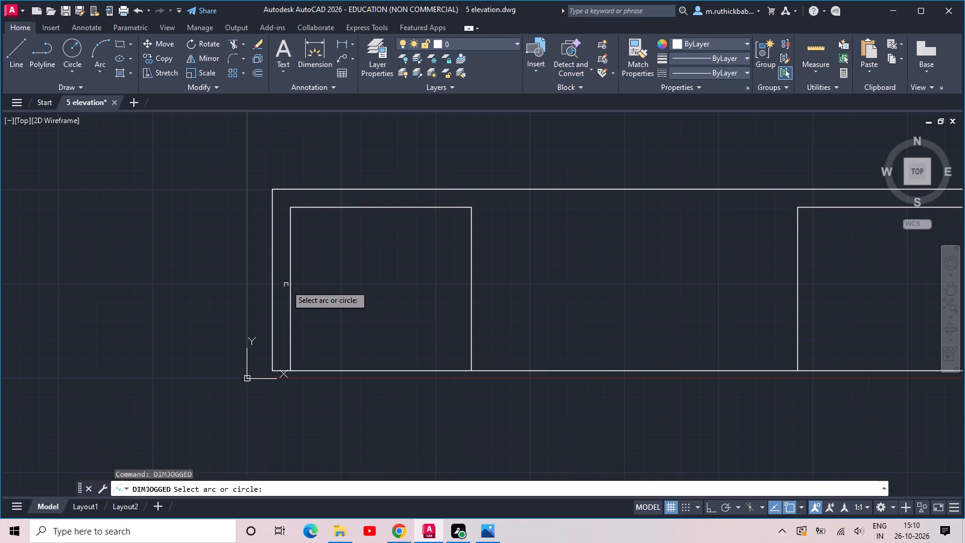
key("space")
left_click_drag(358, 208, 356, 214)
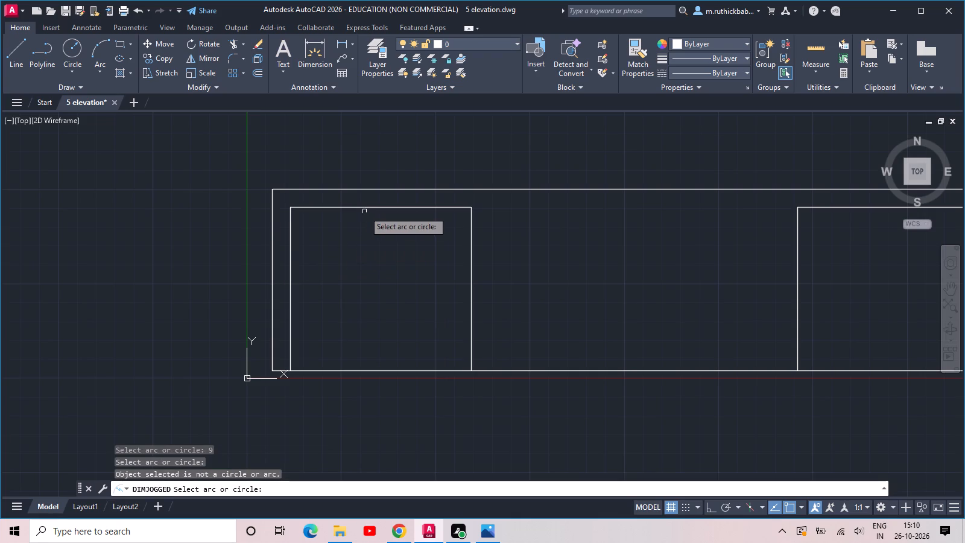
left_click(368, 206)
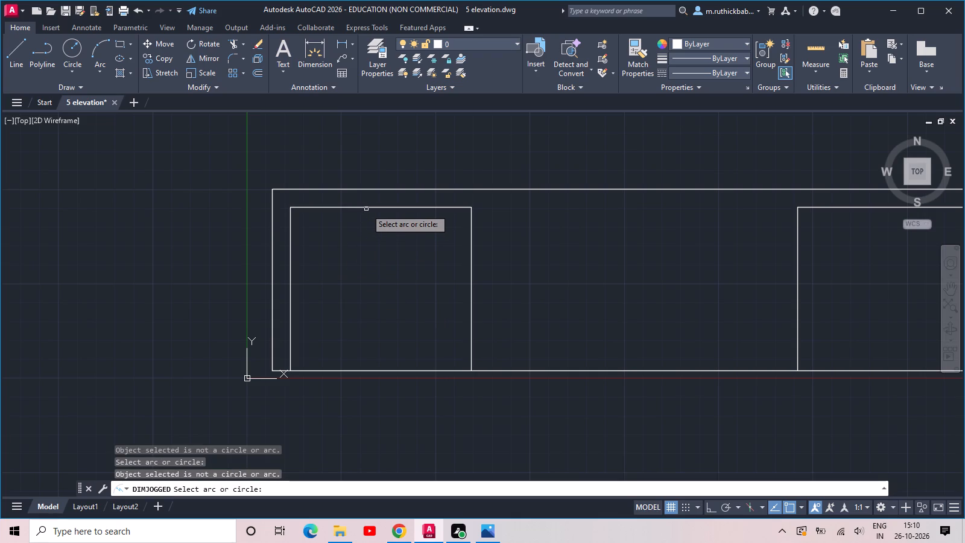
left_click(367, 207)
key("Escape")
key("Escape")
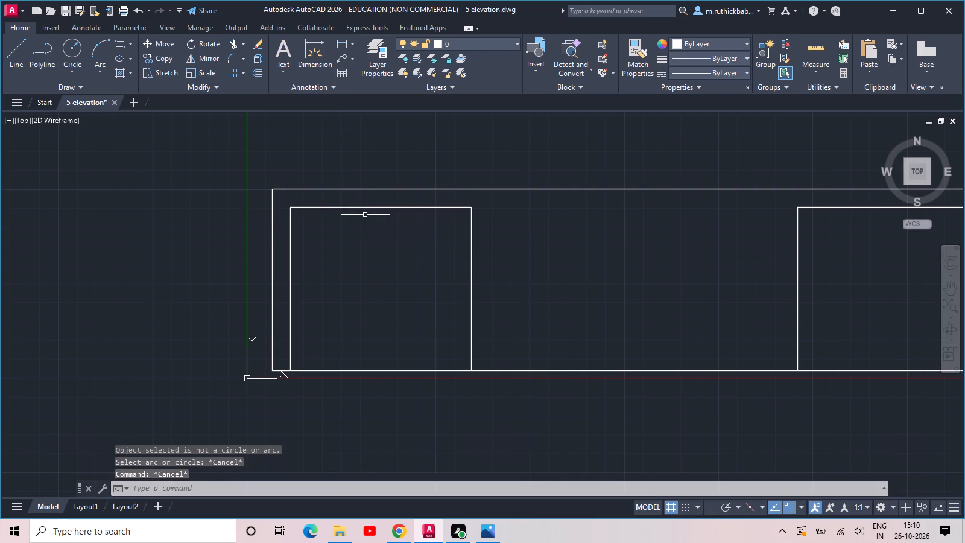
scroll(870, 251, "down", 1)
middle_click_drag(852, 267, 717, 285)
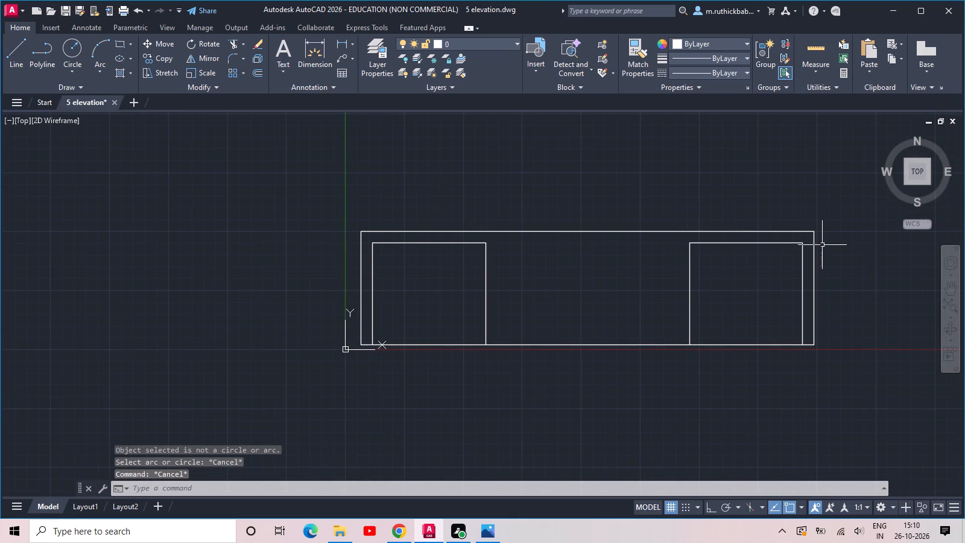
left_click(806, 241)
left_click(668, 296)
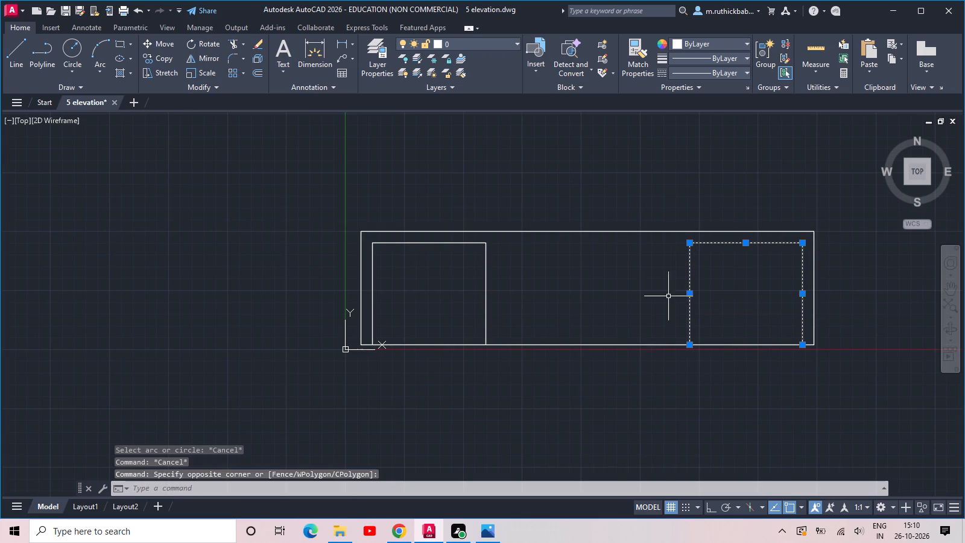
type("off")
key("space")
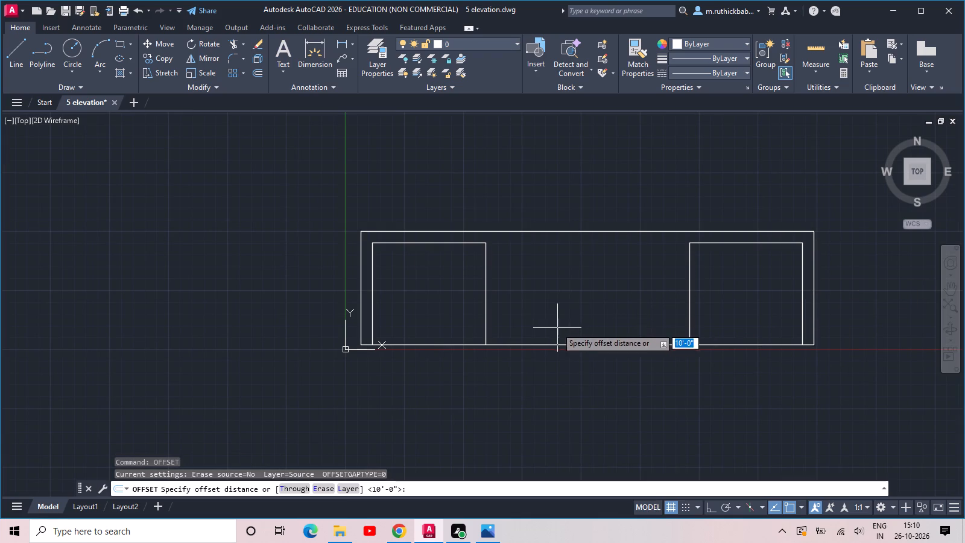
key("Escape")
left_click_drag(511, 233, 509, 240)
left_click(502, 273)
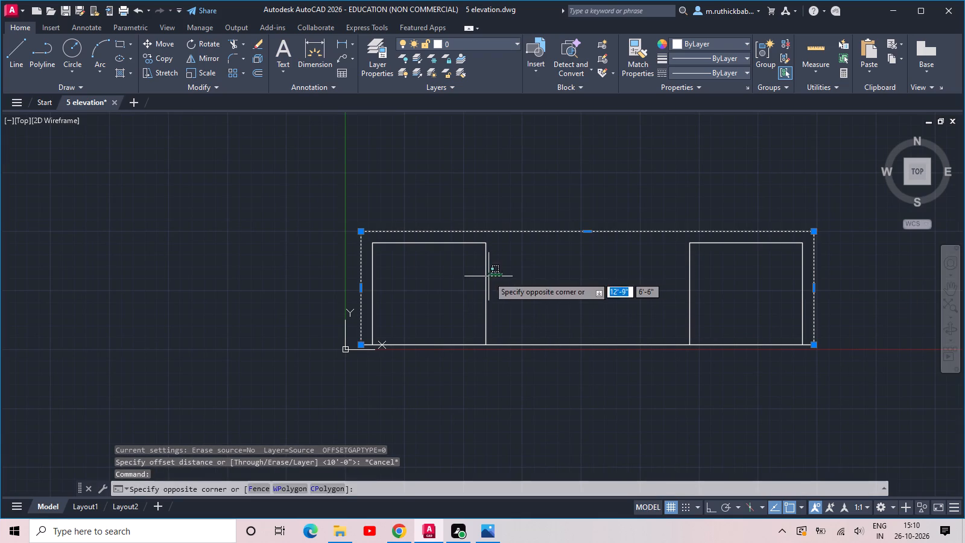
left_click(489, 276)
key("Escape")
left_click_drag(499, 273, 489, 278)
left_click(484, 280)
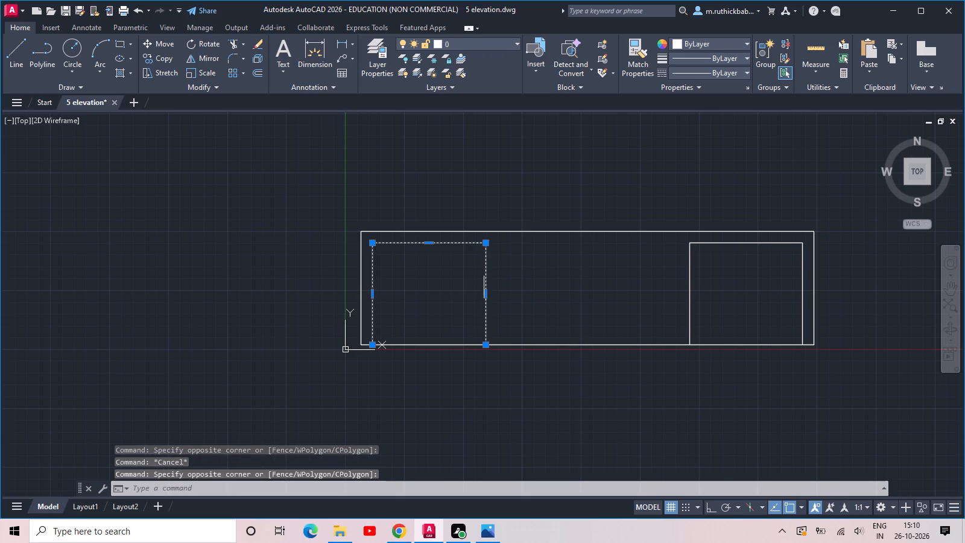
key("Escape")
Offset the left opening's joined polyline 9" inward.
key("o")
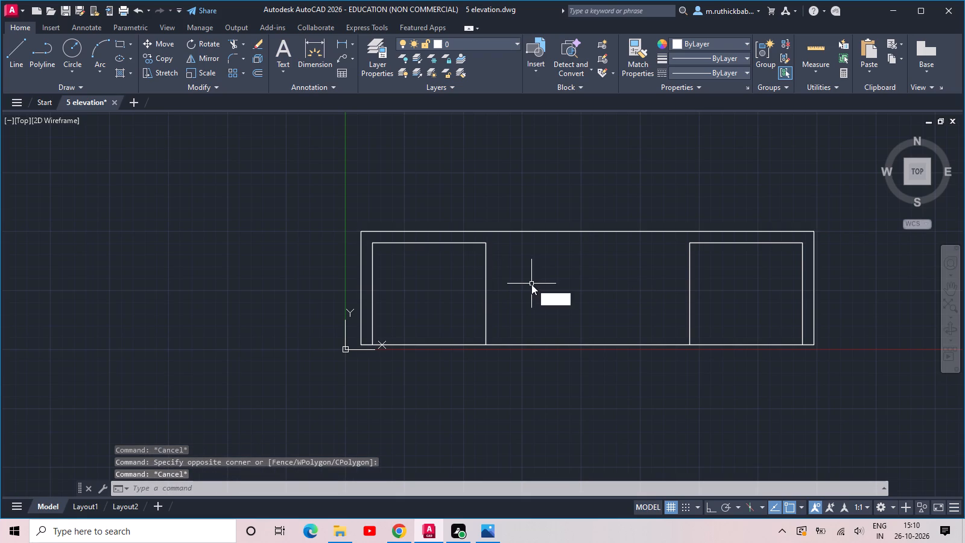
type("ff")
key("space")
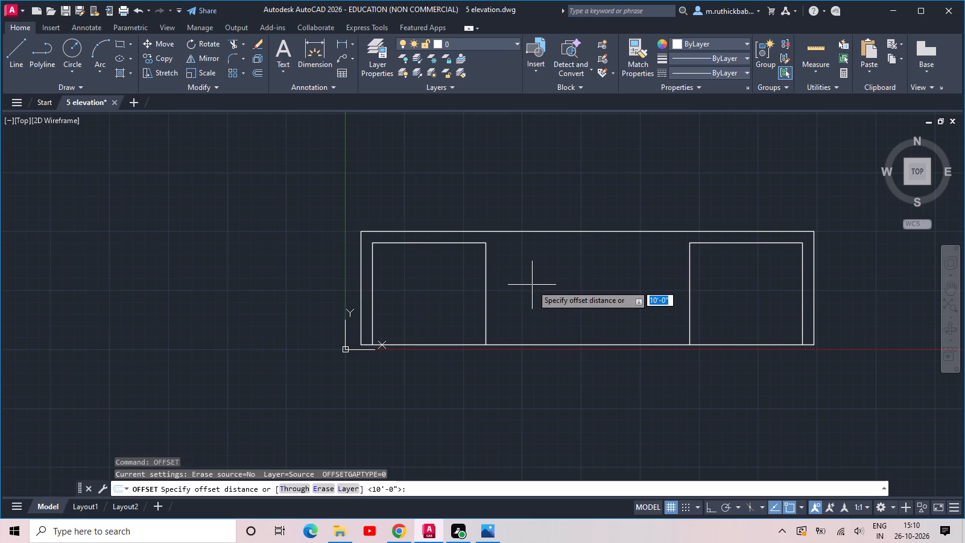
key("9")
key("space")
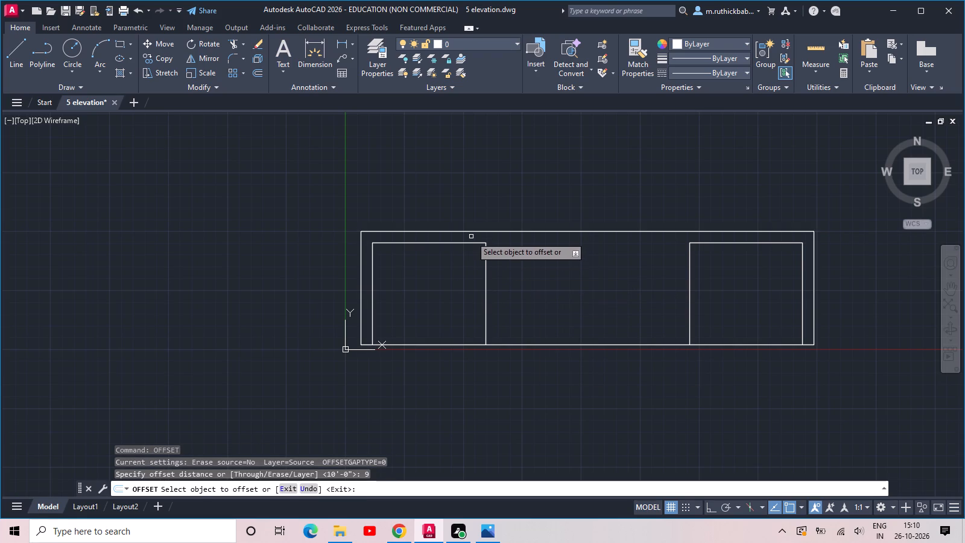
left_click(471, 244)
left_click(469, 263)
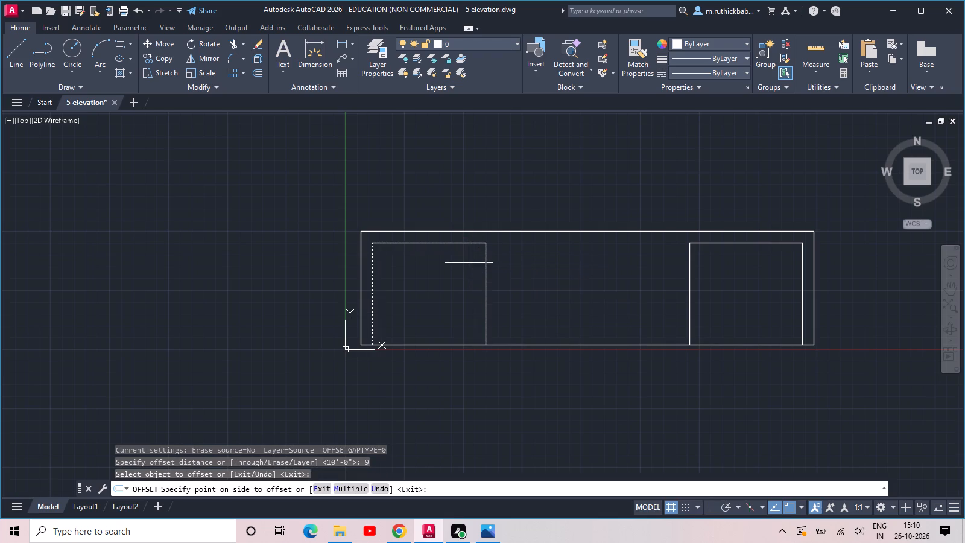
Offset the new inner polyline of the left opening a further 2" inward.
left_click(448, 251)
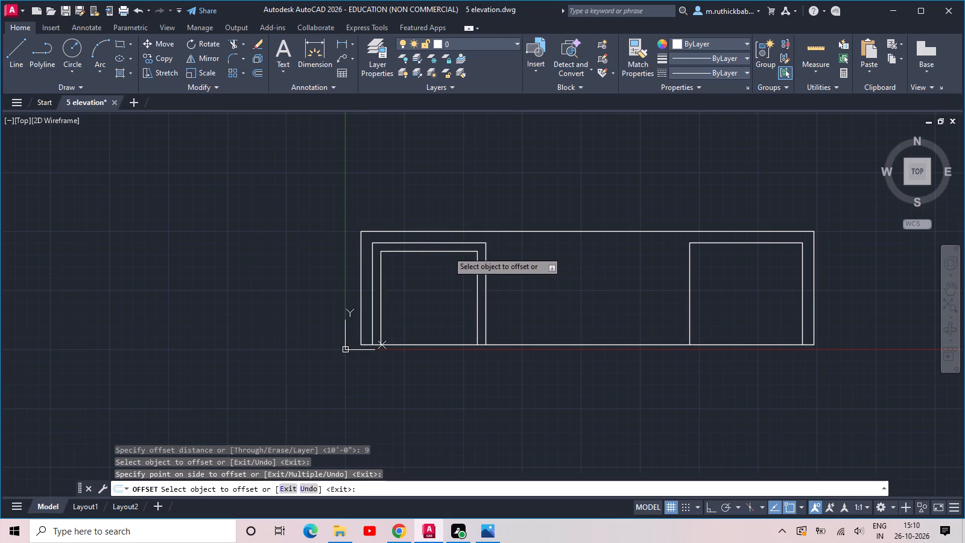
key("2")
key("space")
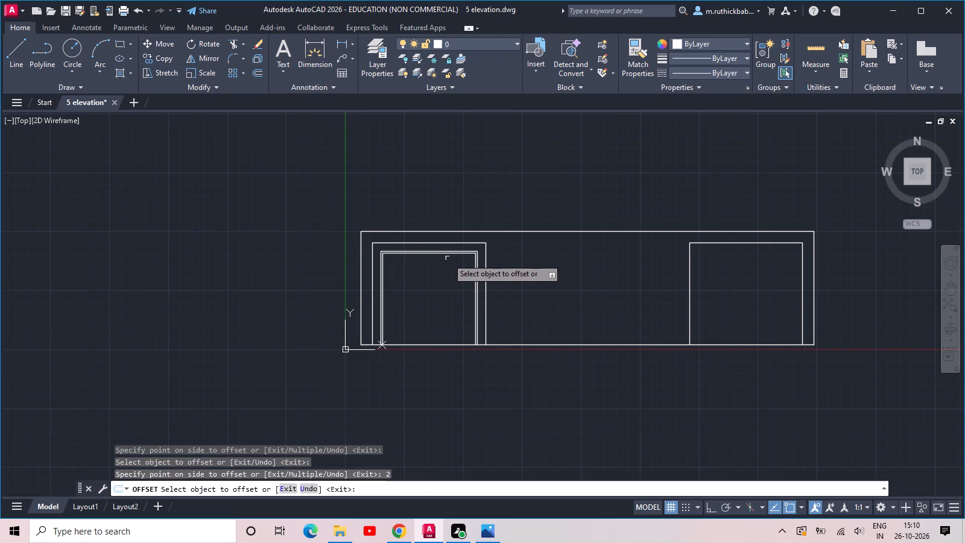
Offset the left opening's 9" offset polyline 3" outward, towards the opening's outer edge.
scroll(447, 255, "up", 2)
left_click(451, 247)
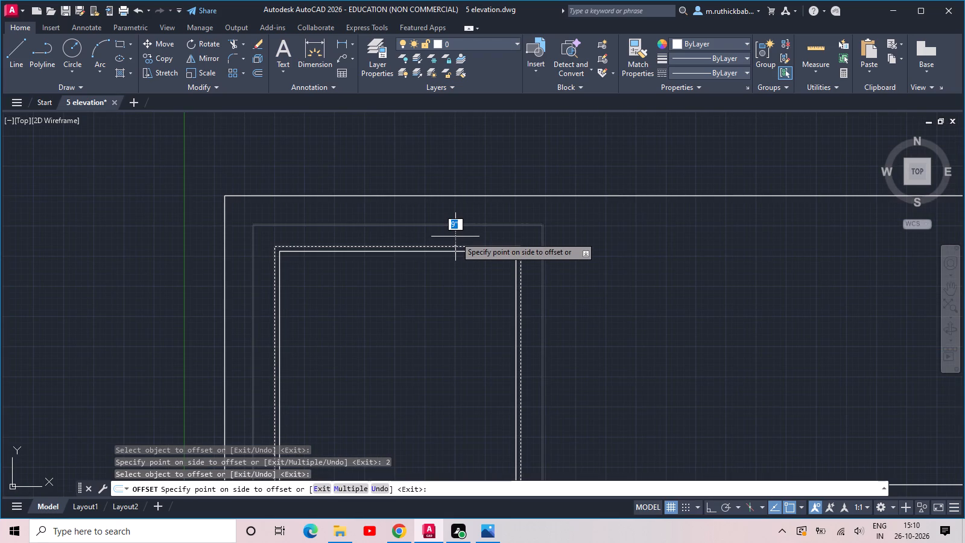
key("3")
key("space")
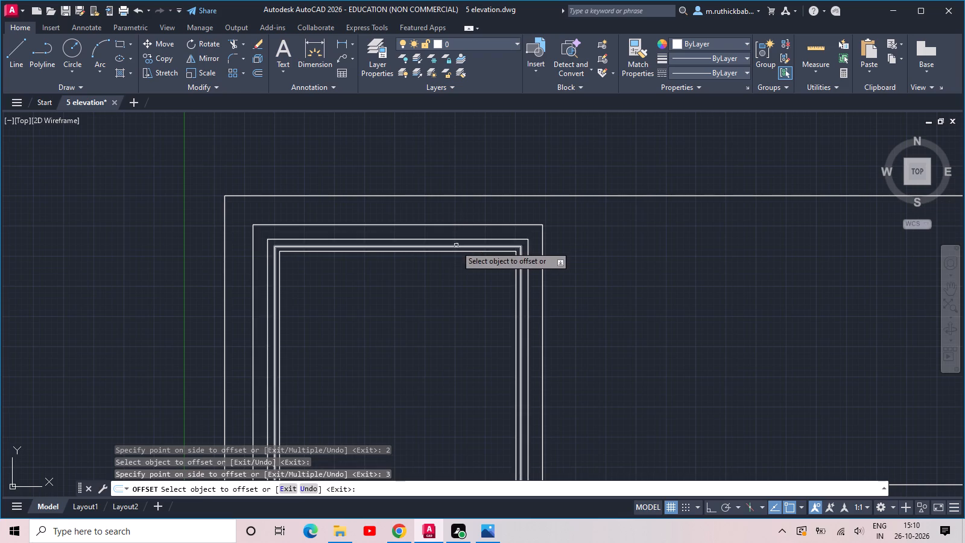
scroll(456, 250, "down", 2)
key("Escape")
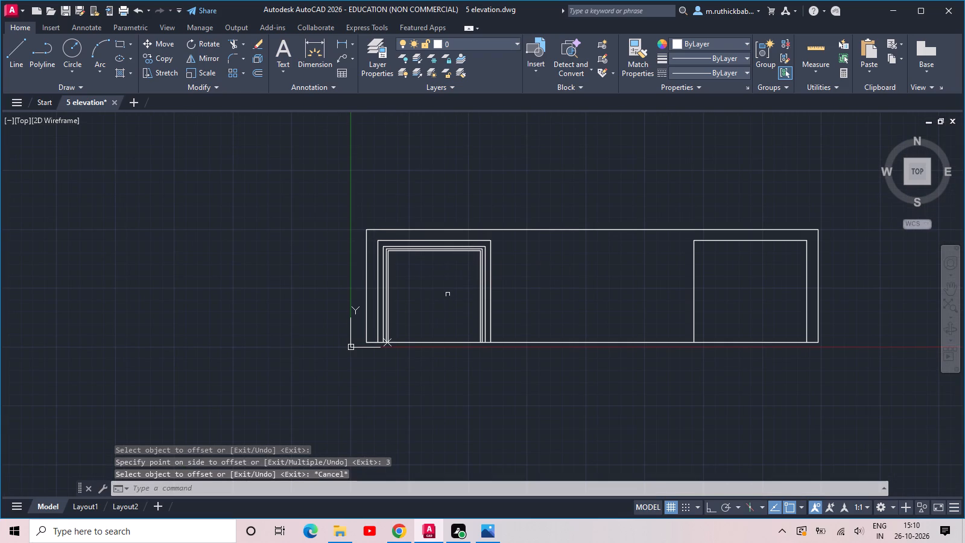
Draw a rectangle about 8'-1" by 1'-9" across the top of the left opening's innermost frame.
scroll(448, 294, "up", 1)
middle_click_drag(446, 294, 452, 268)
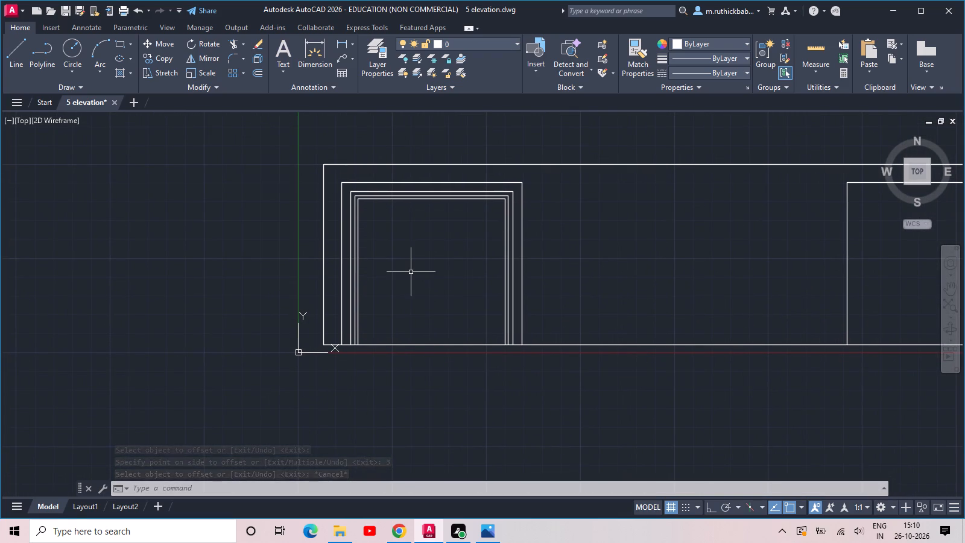
type("re")
type("c")
key("space")
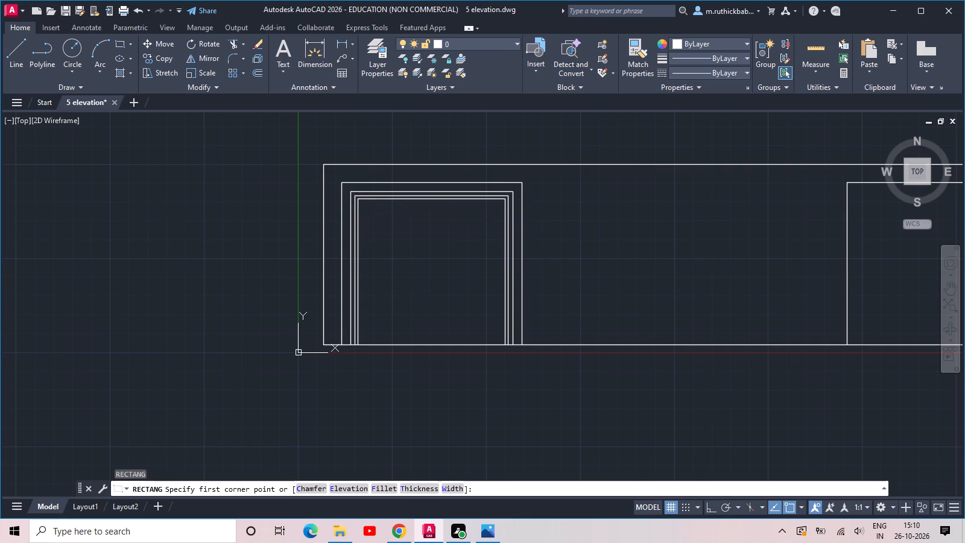
left_click(359, 201)
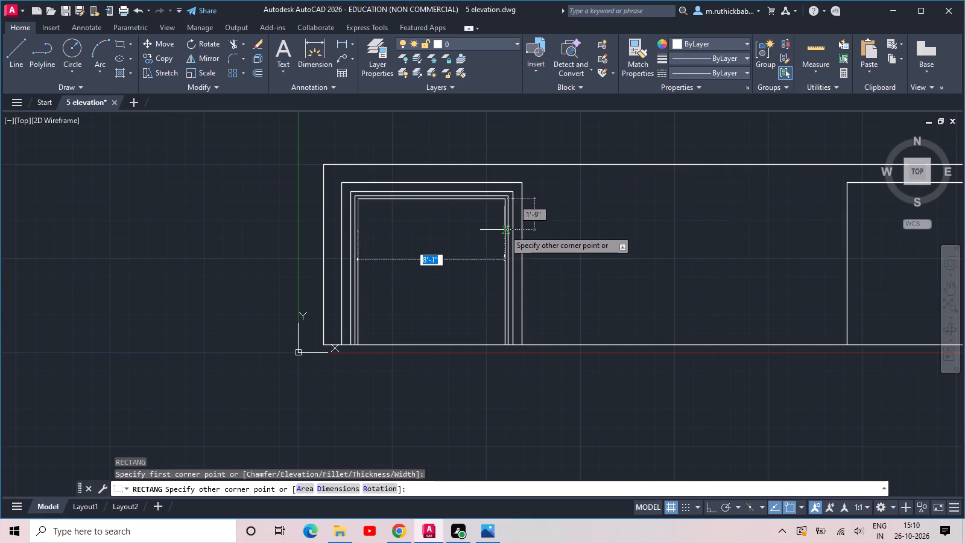
left_click(504, 230)
key("Escape")
Draw a second rectangle filling the left opening's innermost frame from below the top rectangle down to the base line.
type("rec")
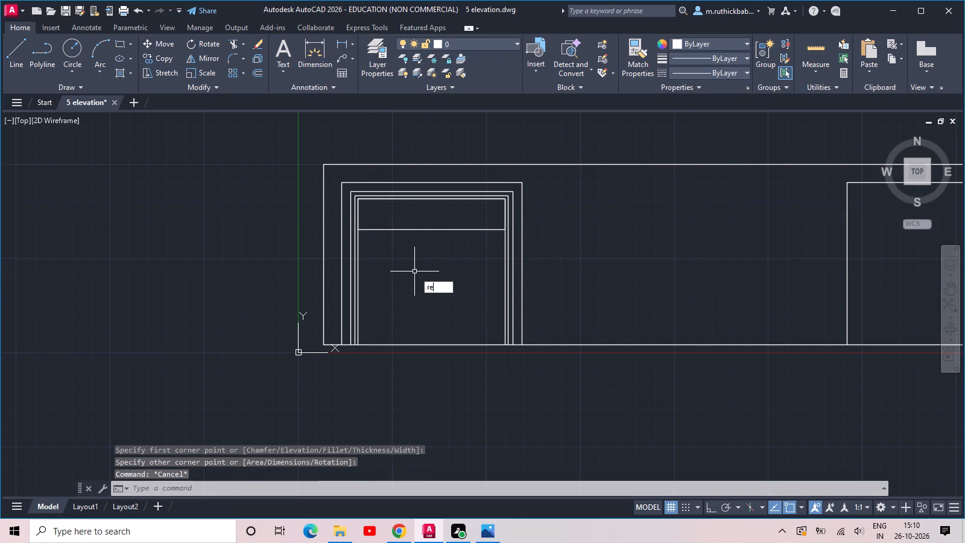
key("space")
left_click(358, 231)
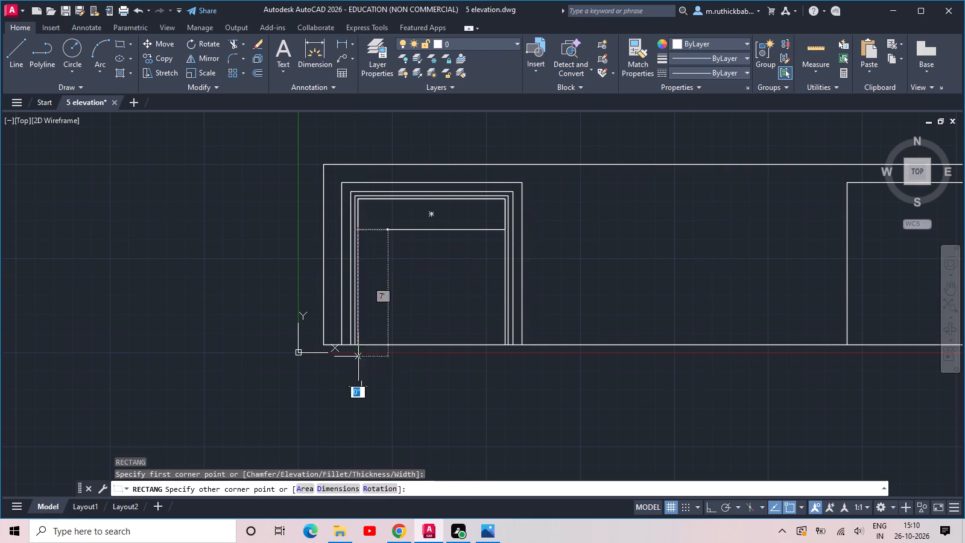
left_click(504, 348)
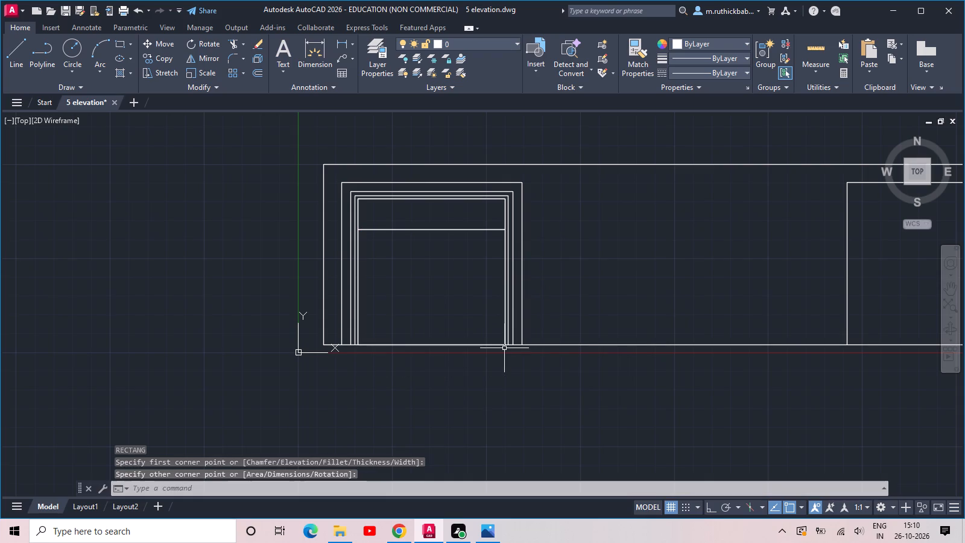
Offset the large lower rectangle in the left opening 3" inward.
key("o")
type("ff")
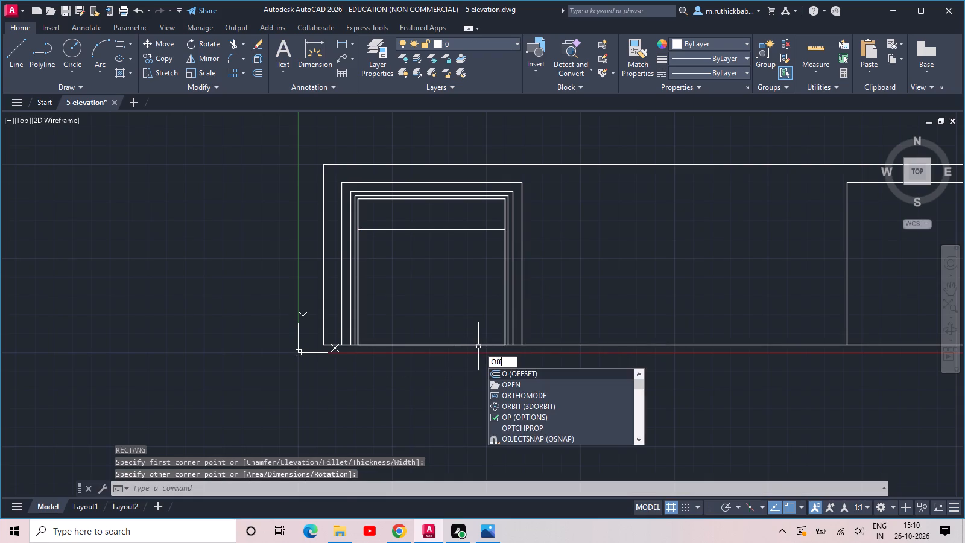
key("space")
key("3")
key("space")
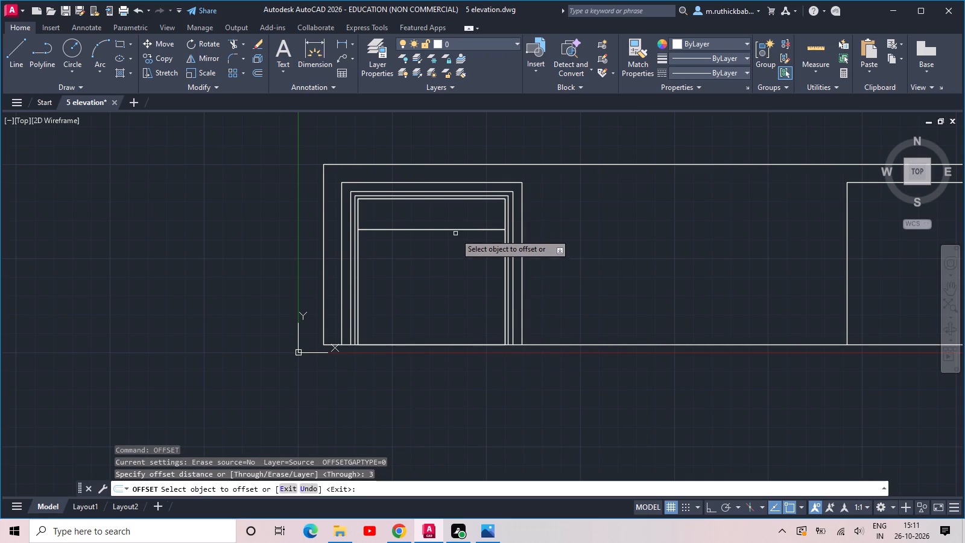
left_click(476, 230)
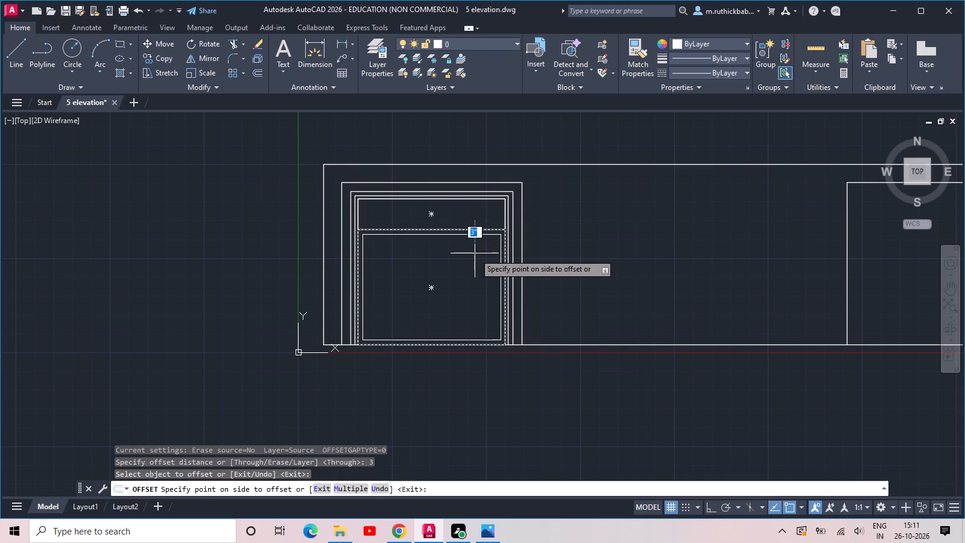
left_click(475, 253)
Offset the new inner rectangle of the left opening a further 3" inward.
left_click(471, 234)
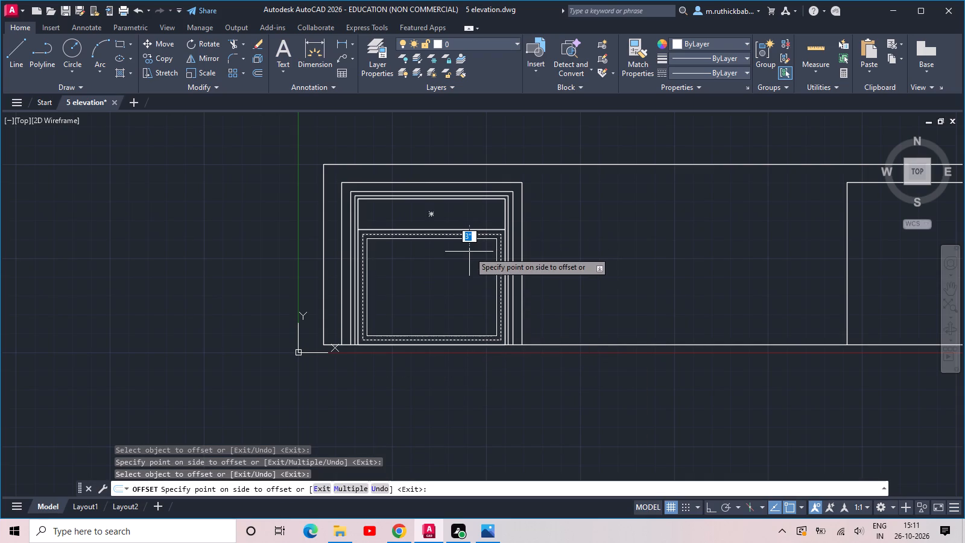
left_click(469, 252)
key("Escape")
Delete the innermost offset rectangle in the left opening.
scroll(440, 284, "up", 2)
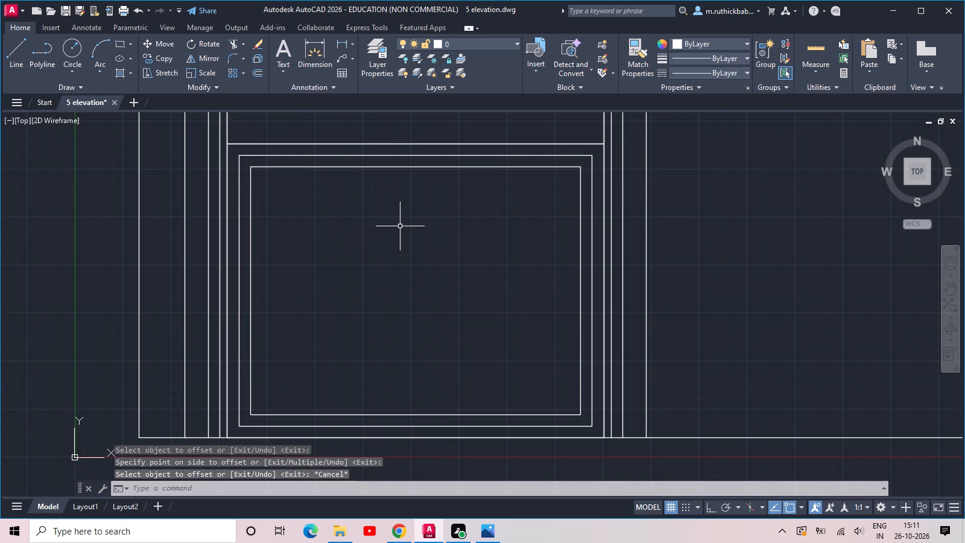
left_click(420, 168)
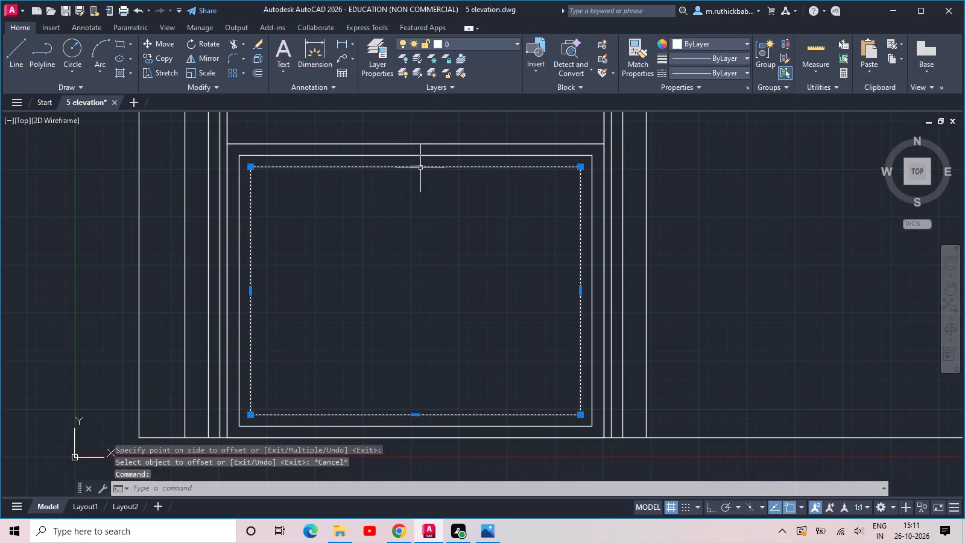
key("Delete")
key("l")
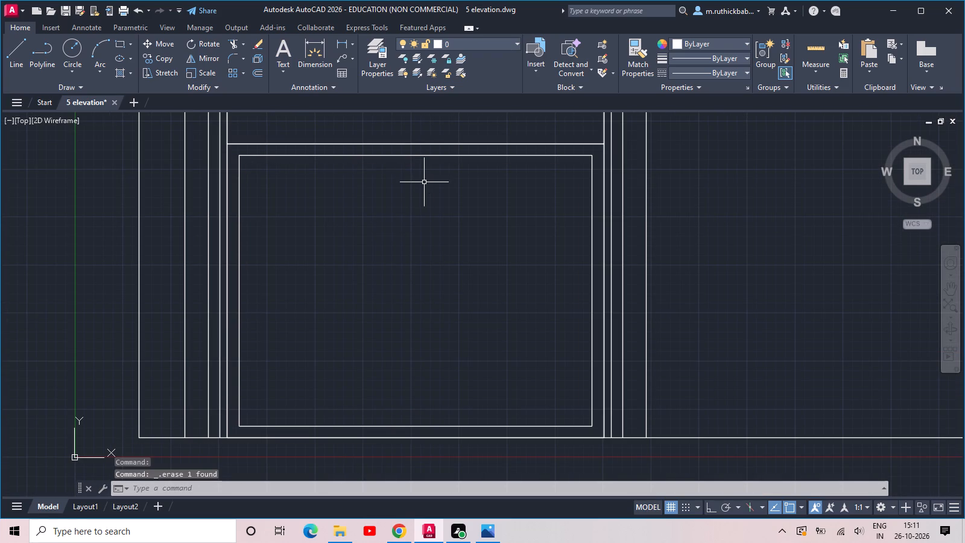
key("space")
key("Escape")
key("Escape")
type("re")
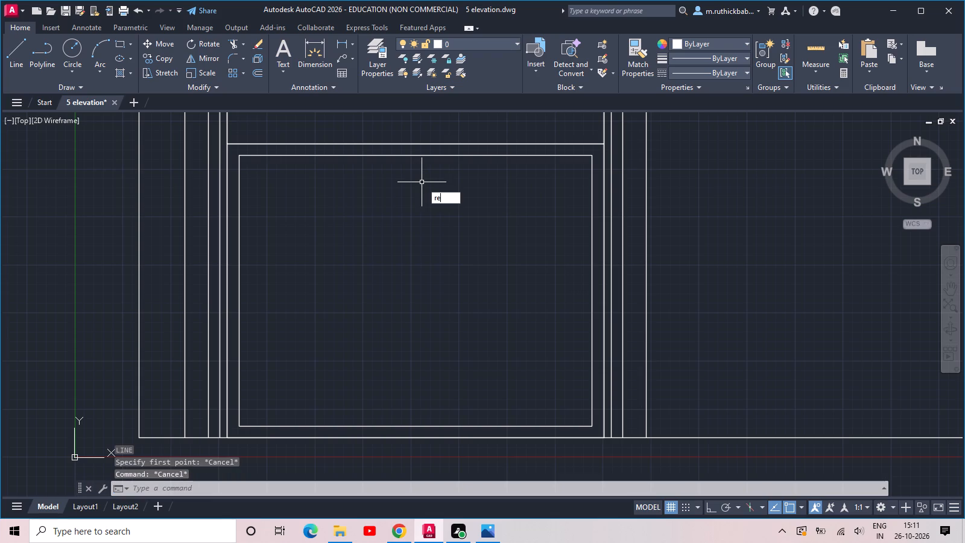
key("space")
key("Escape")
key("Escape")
Draw a narrow vertical rectangle about 2" by 5'-10" near the middle of the inner rectangle, from its top edge to its bottom edge.
type("rec")
key("space")
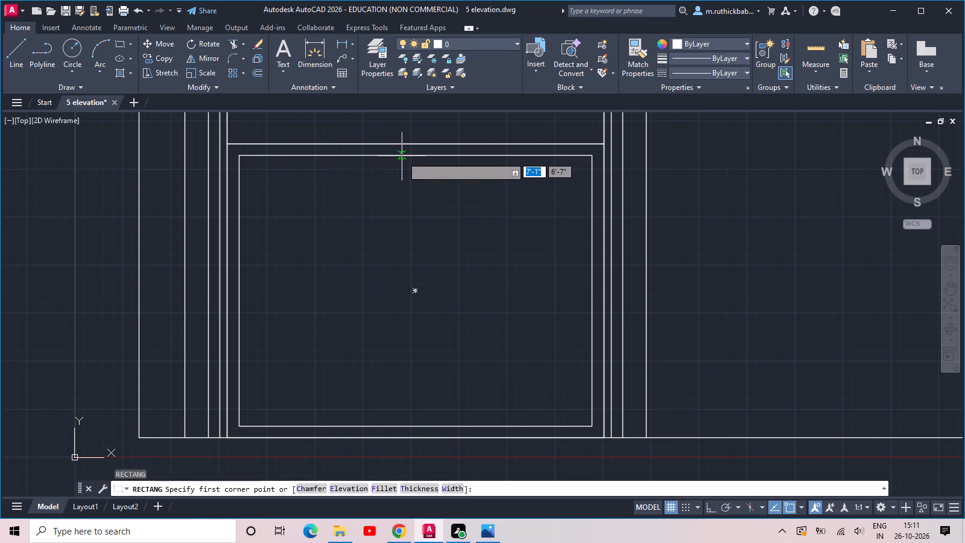
left_click(407, 156)
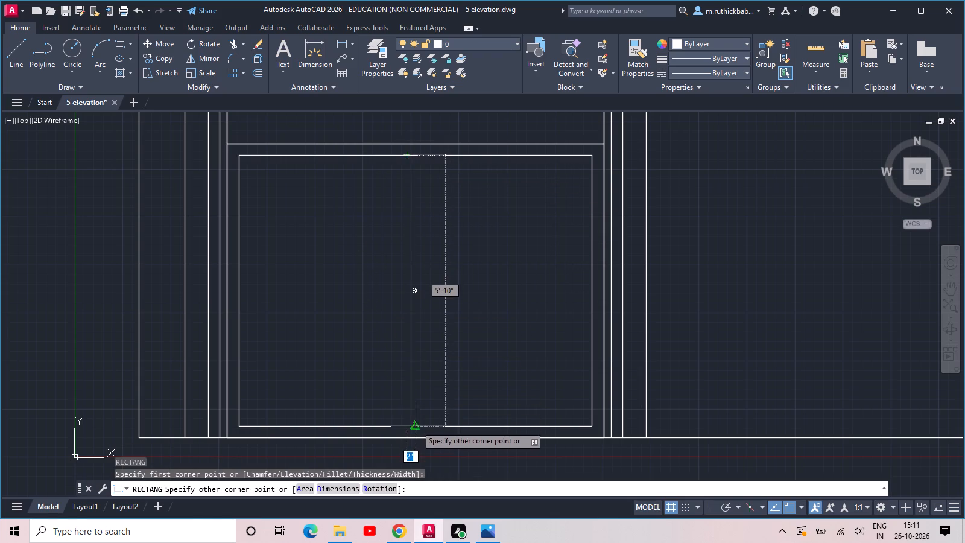
left_click(415, 429)
key("Escape")
Move the narrow vertical bar horizontally left, to about one third of the inner rectangle's width.
scroll(441, 302, "down", 2)
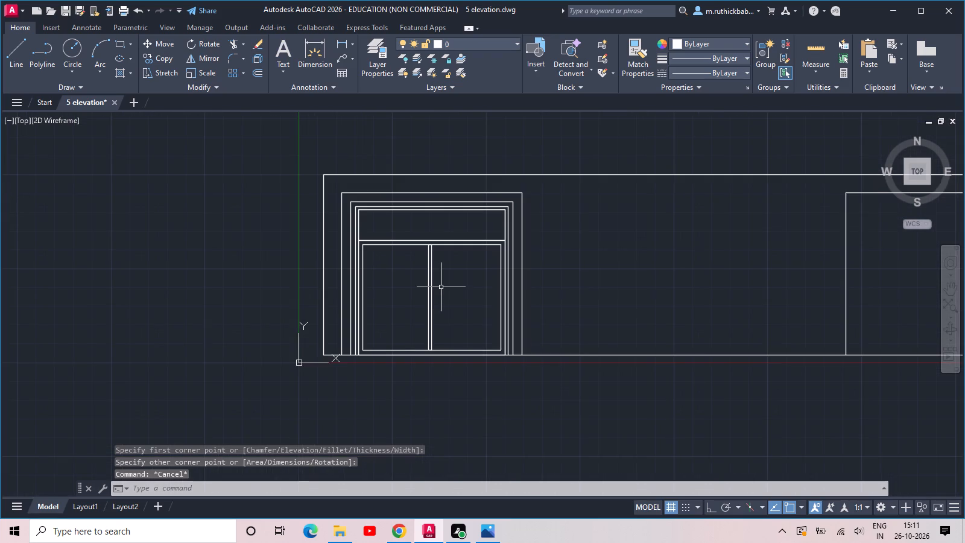
scroll(441, 287, "up", 1)
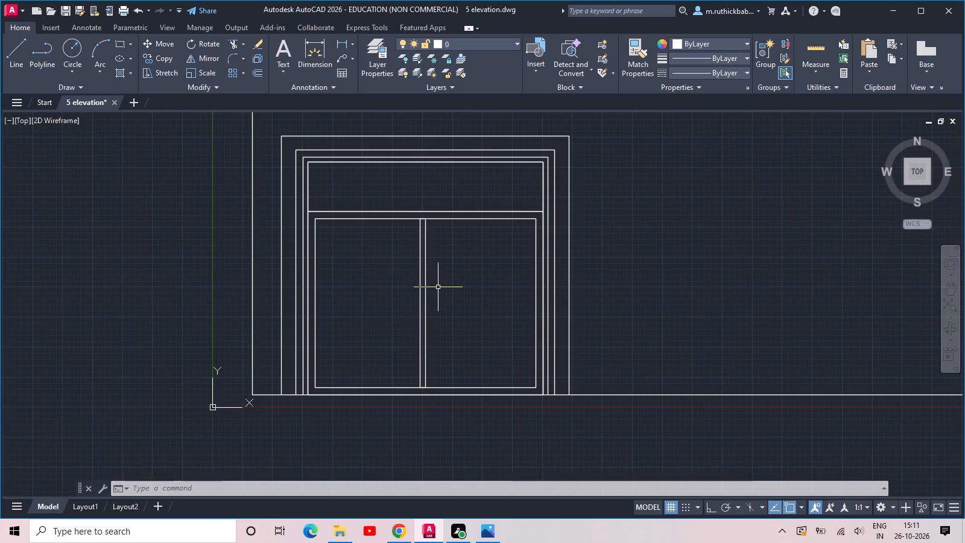
left_click(435, 294)
left_click(403, 267)
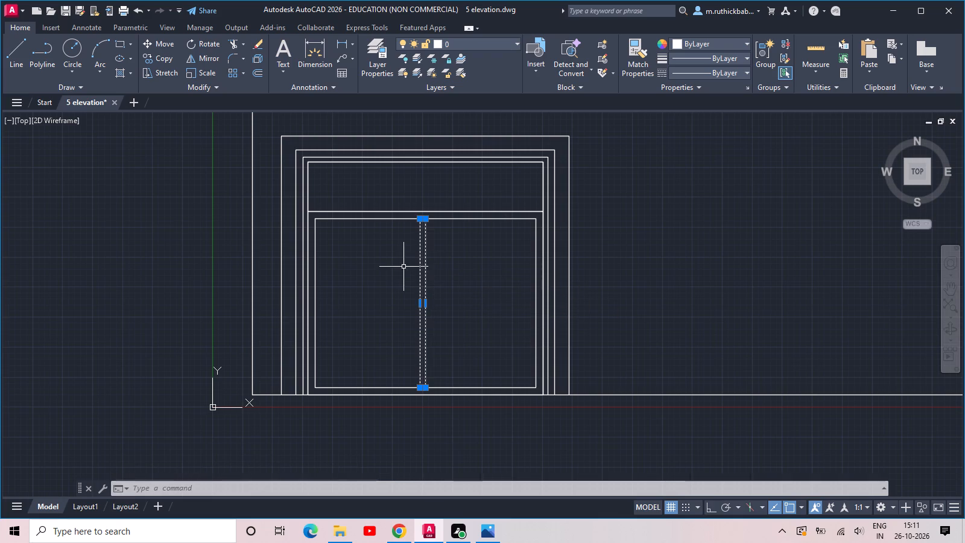
key("m")
type("ov")
key("space")
left_click(427, 386)
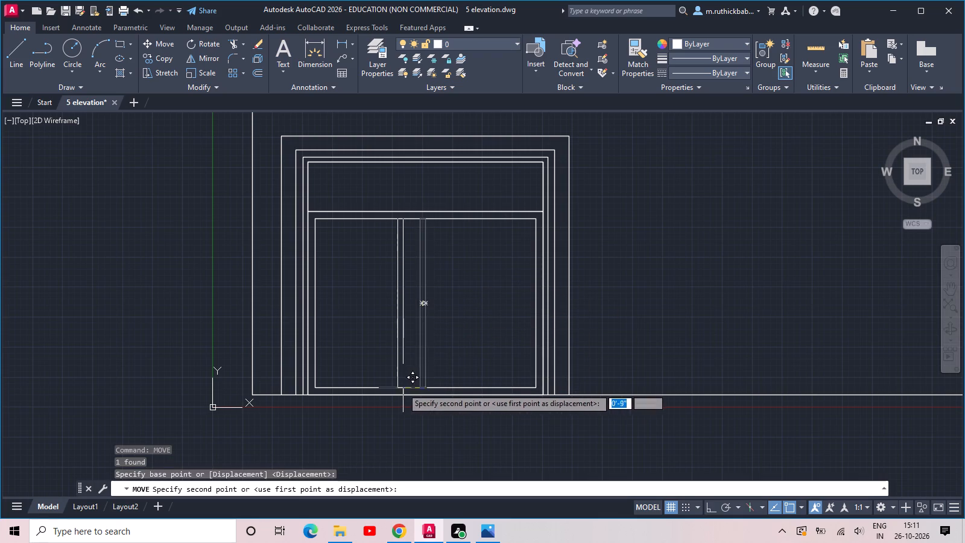
left_click(384, 388)
key("Escape")
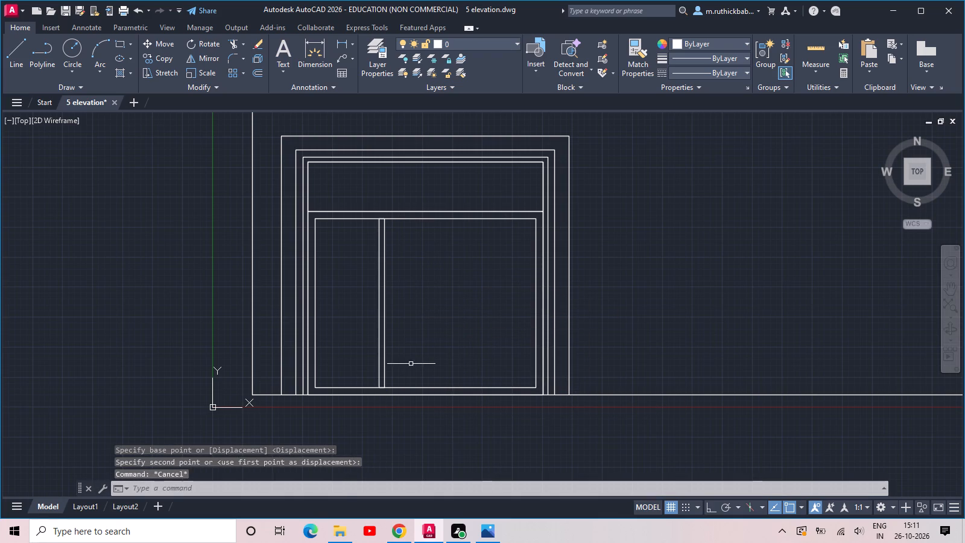
Copy the vertical bar horizontally, with Ortho on, to about two thirds of the inner rectangle's width.
left_click(409, 361)
left_click(367, 305)
key("c")
key("o")
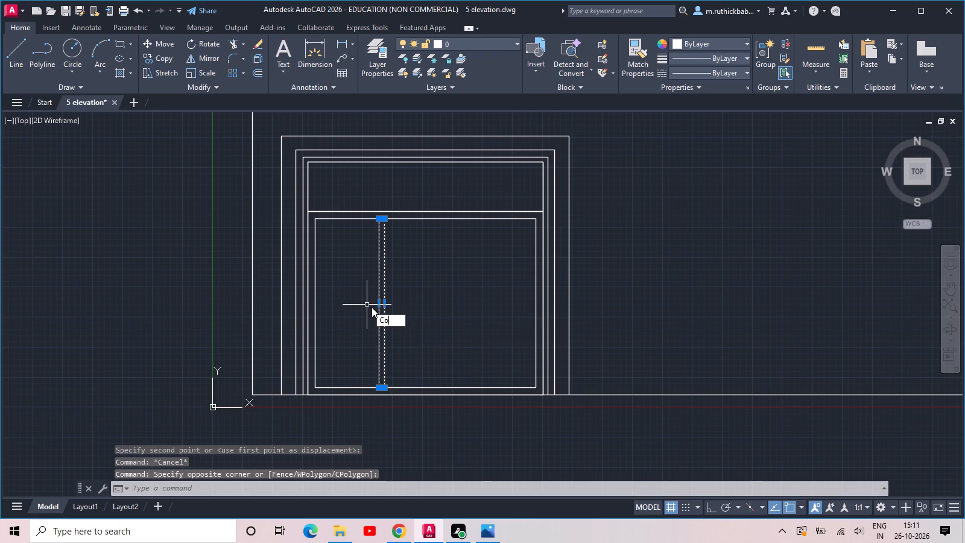
key("space")
left_click(386, 389)
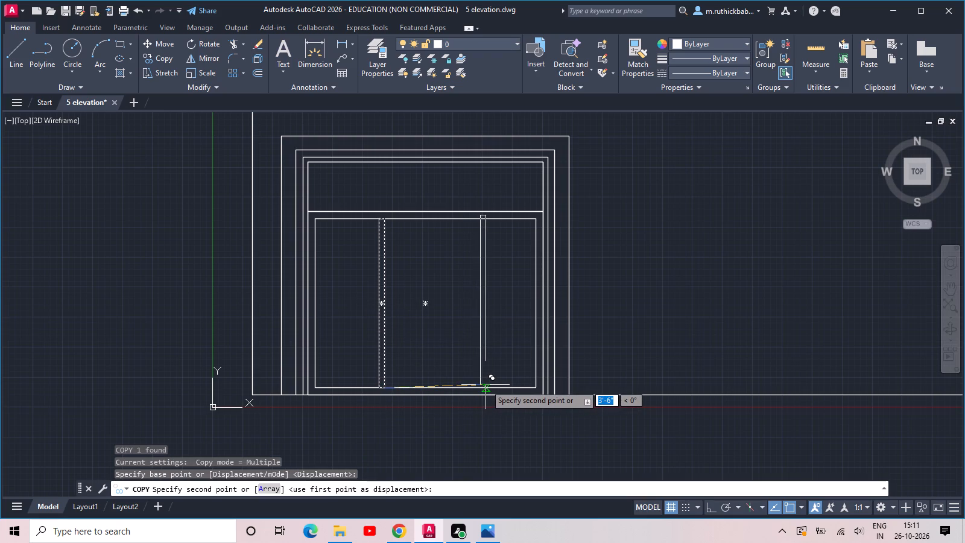
key("F8")
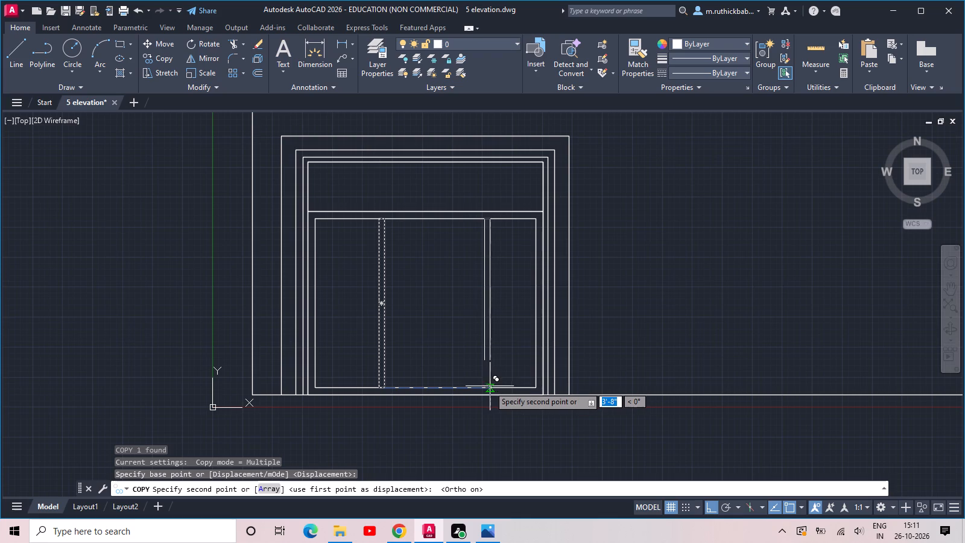
left_click(477, 387)
key("grave")
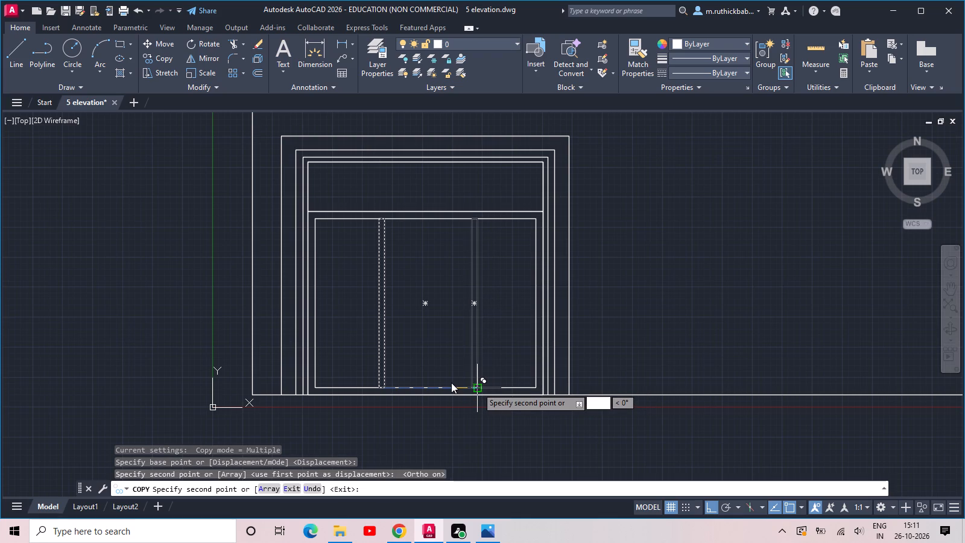
key("Escape")
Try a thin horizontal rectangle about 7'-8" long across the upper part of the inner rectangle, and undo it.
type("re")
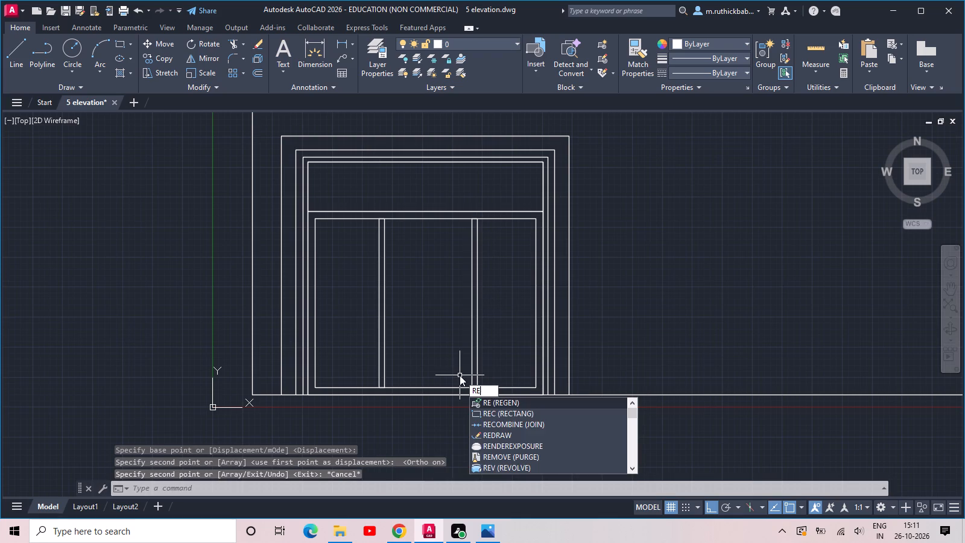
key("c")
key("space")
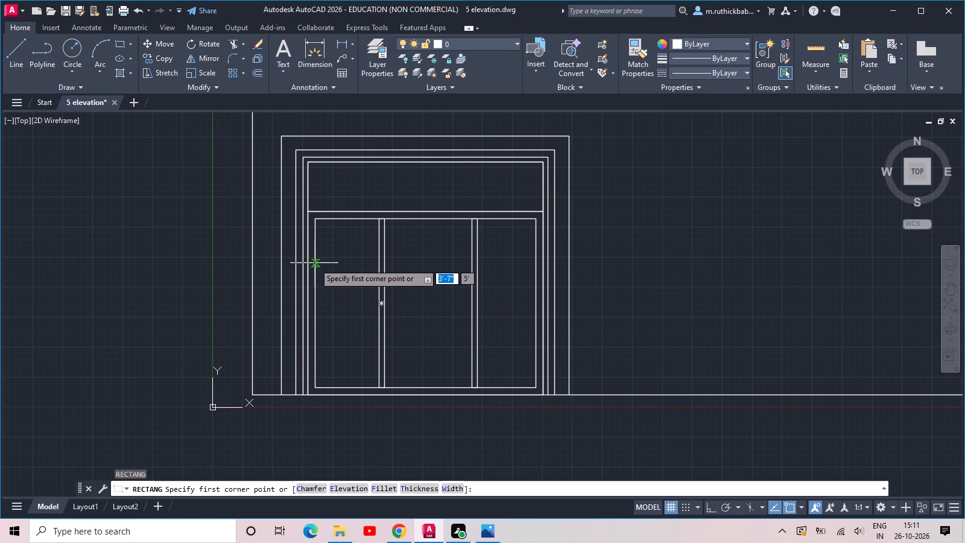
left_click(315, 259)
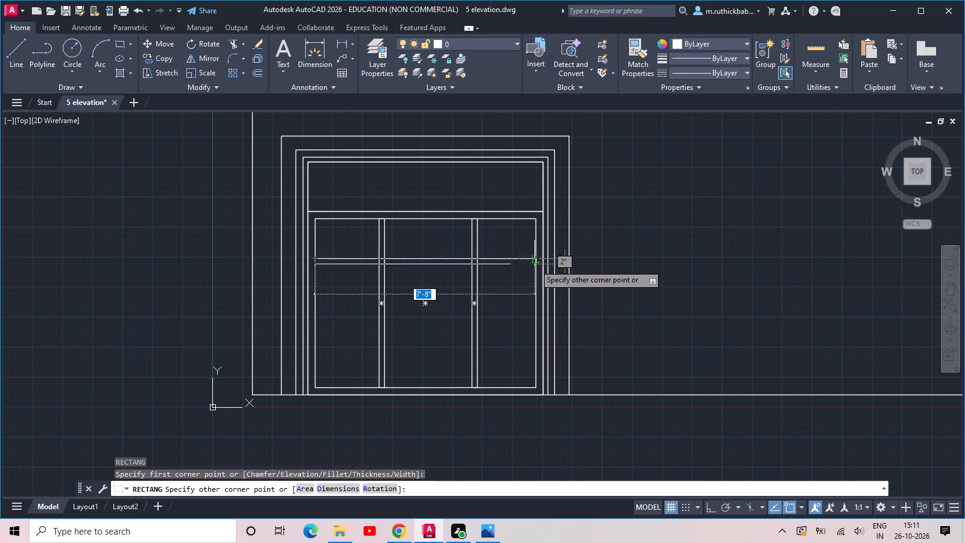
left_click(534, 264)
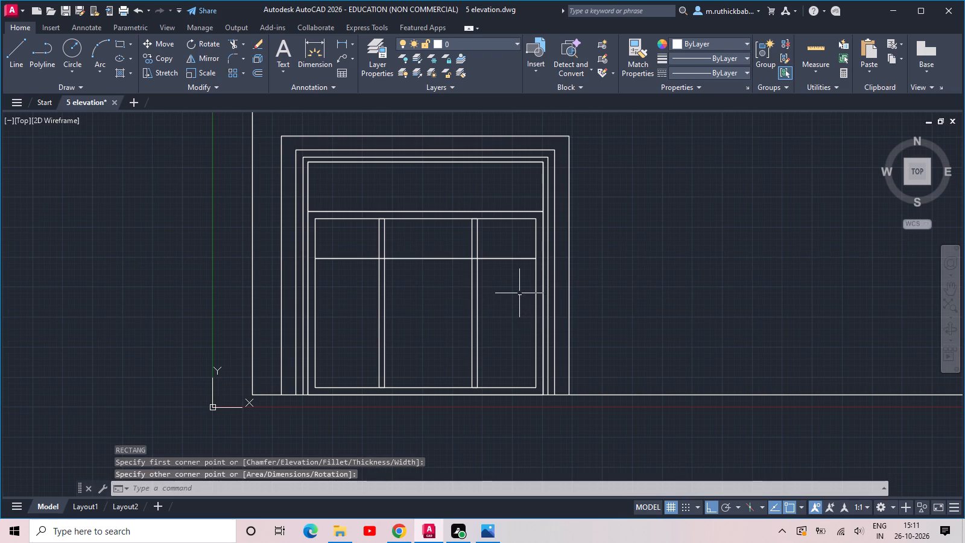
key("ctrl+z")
Draw a thin horizontal rectangle about 7'-8" long across the upper part of the inner rectangle, spanning side to side.
type("rec")
key("space")
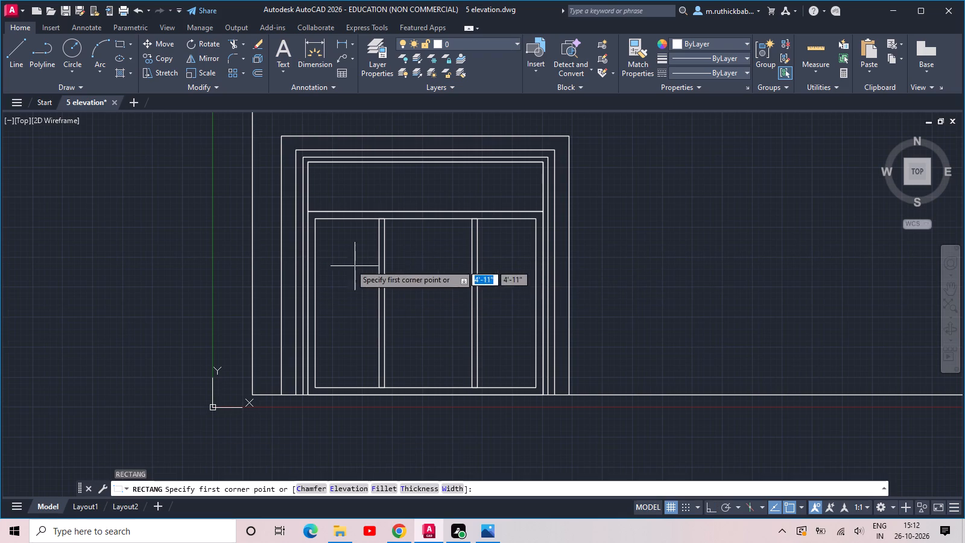
left_click(315, 255)
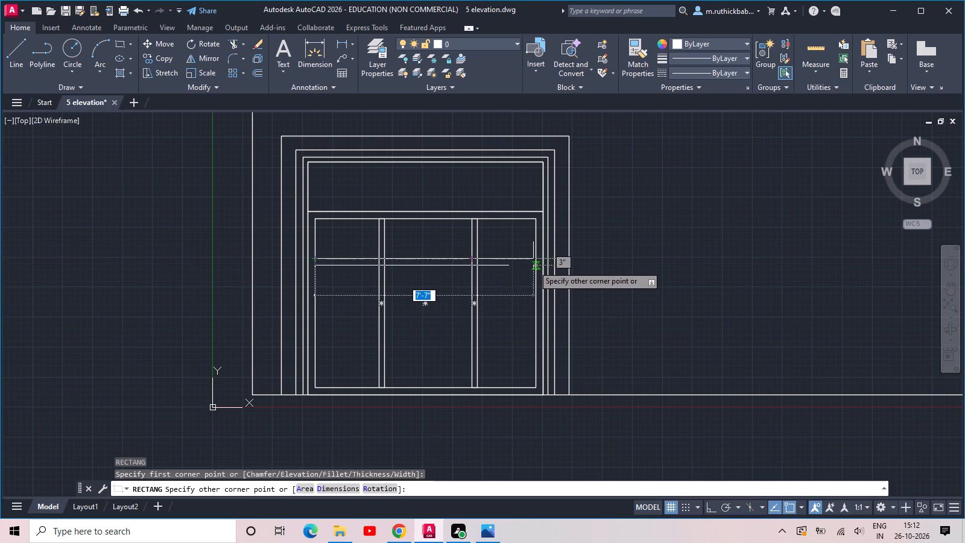
scroll(533, 265, "up", 3)
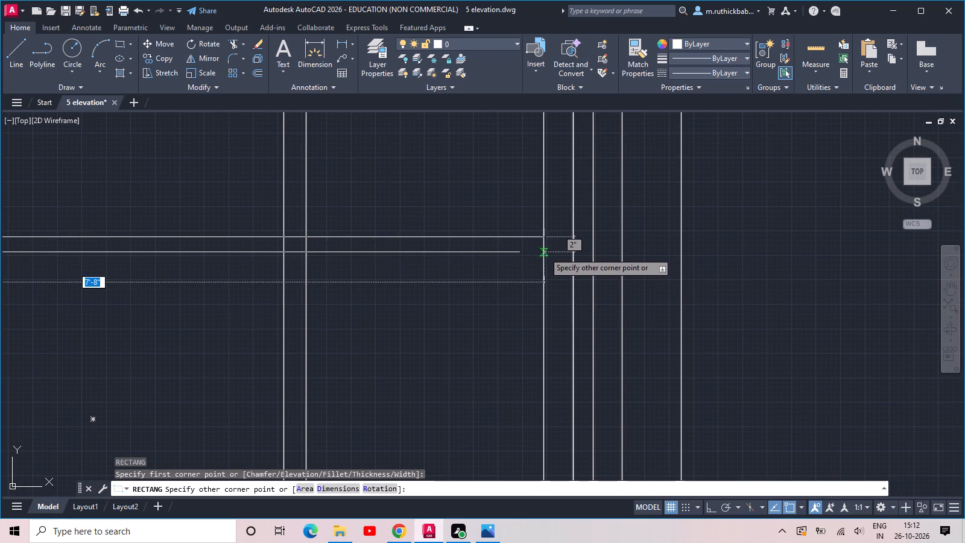
left_click(544, 250)
key("Escape")
Copy the thin horizontal bar straight down to the lower part of the inner rectangle.
left_click_drag(517, 274, 501, 255)
left_click(458, 196)
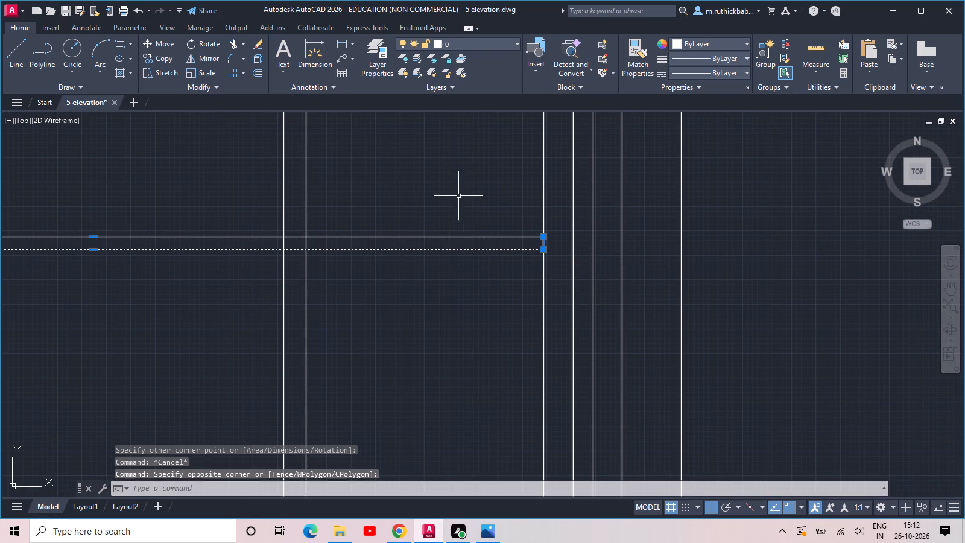
key("c")
type("o")
key("space")
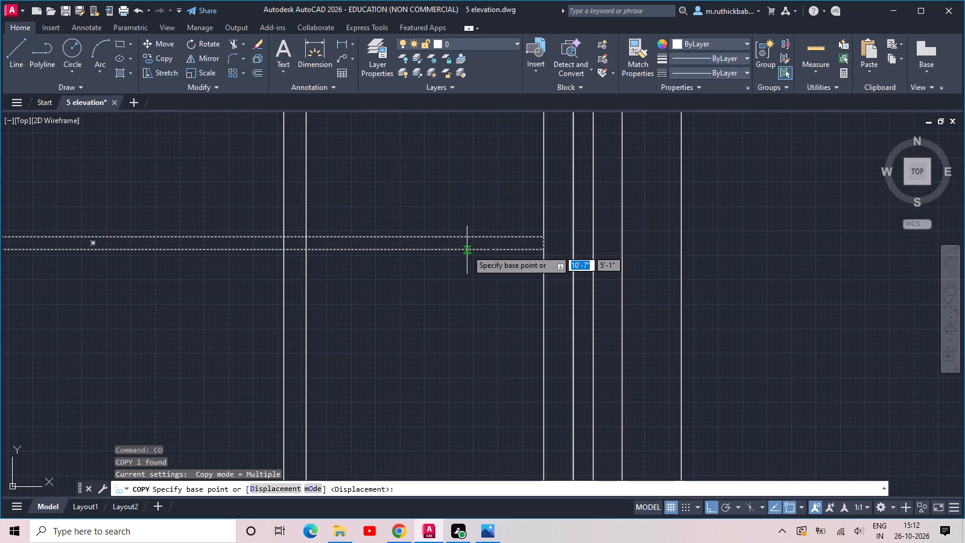
scroll(469, 250, "down", 3)
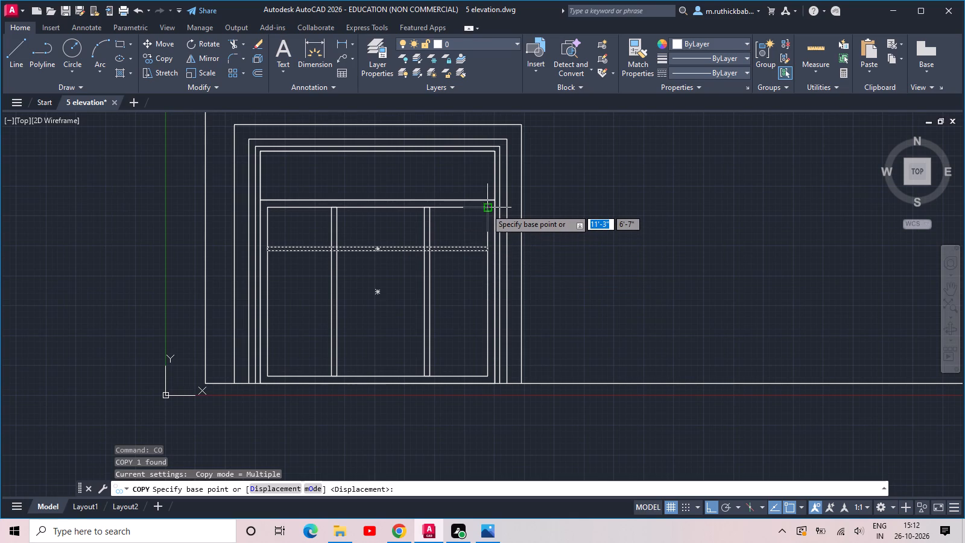
left_click(486, 209)
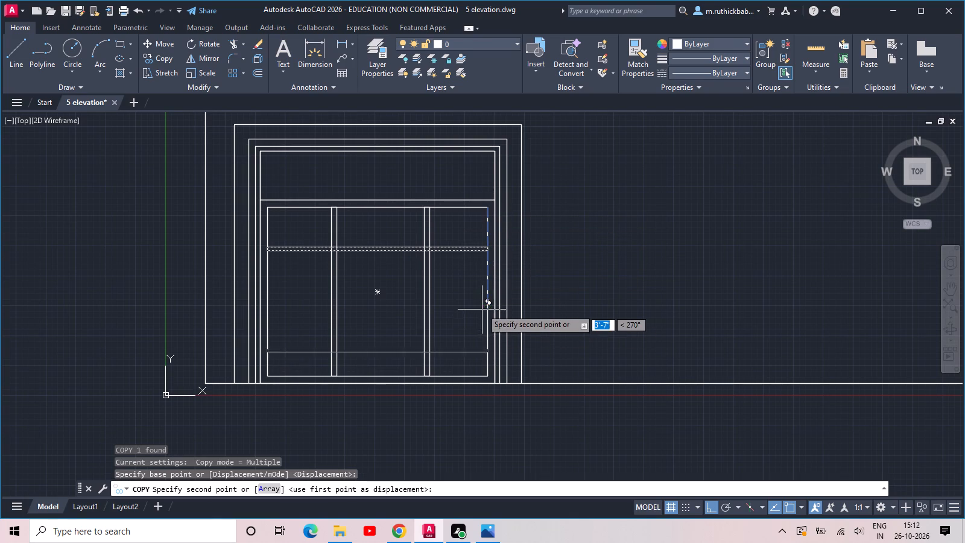
left_click(484, 298)
key("Escape")
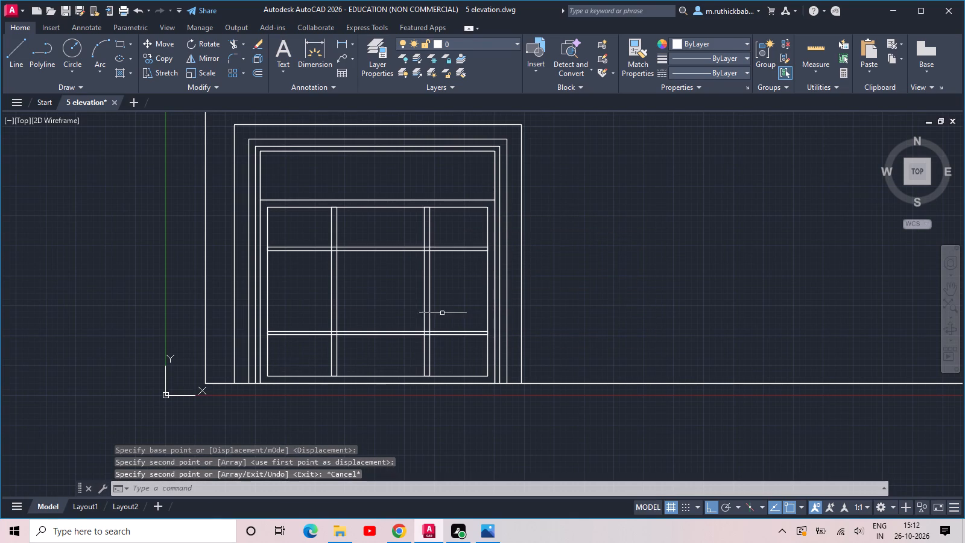
Trim the overlapping lines where the upper horizontal bar crosses the two vertical bars of the window grid.
scroll(433, 309, "up", 1)
type("tr")
key("space")
key("space")
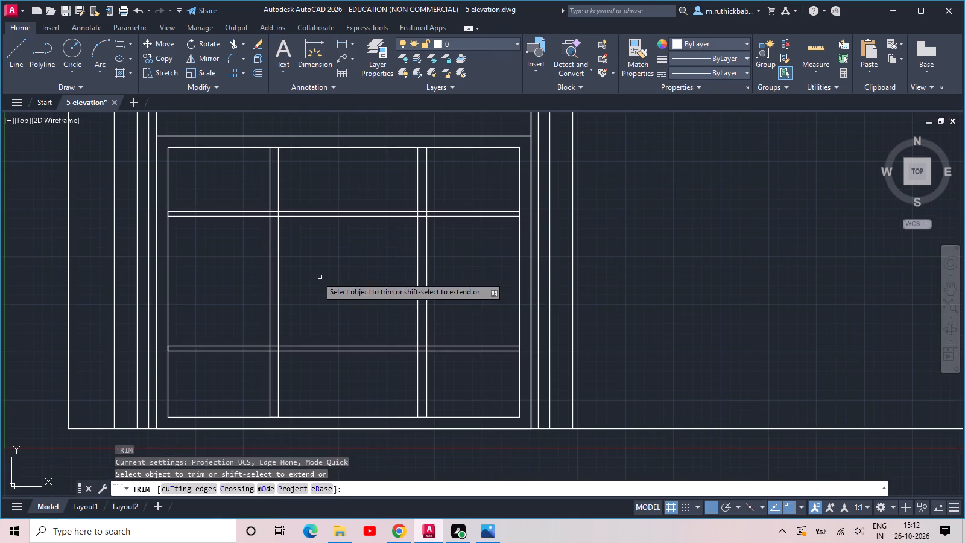
scroll(279, 206, "up", 4)
left_click(244, 222)
left_click(225, 327)
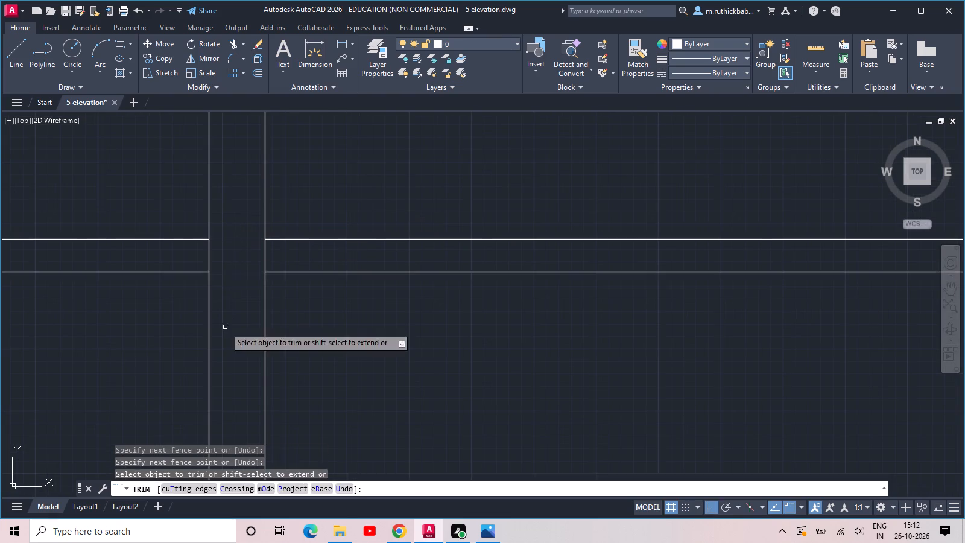
left_click_drag(200, 259, 207, 259)
scroll(524, 254, "down", 4)
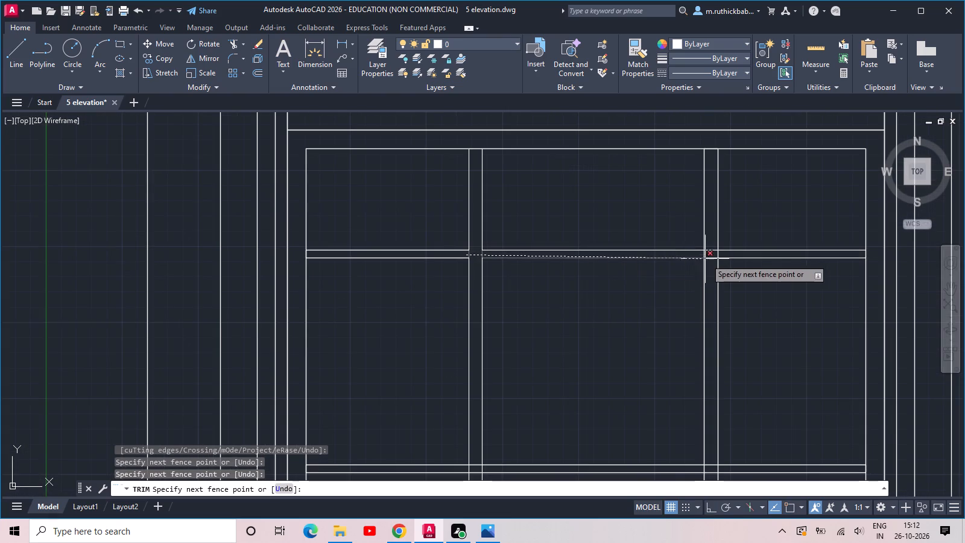
left_click(735, 254)
left_click(709, 244)
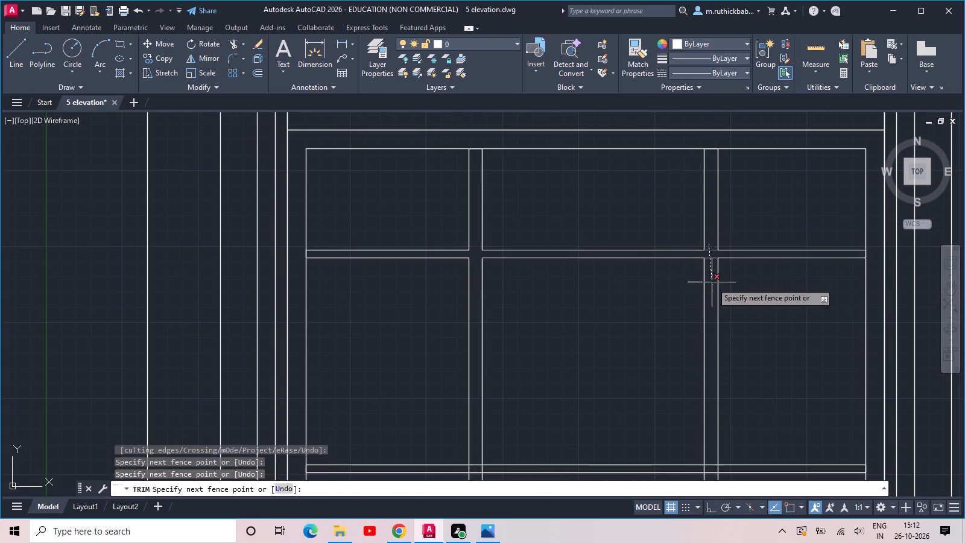
left_click(712, 282)
Trim the overlapping lines where the lower horizontal bar crosses the two vertical bars of the window grid.
scroll(712, 283, "down", 4)
scroll(659, 314, "up", 5)
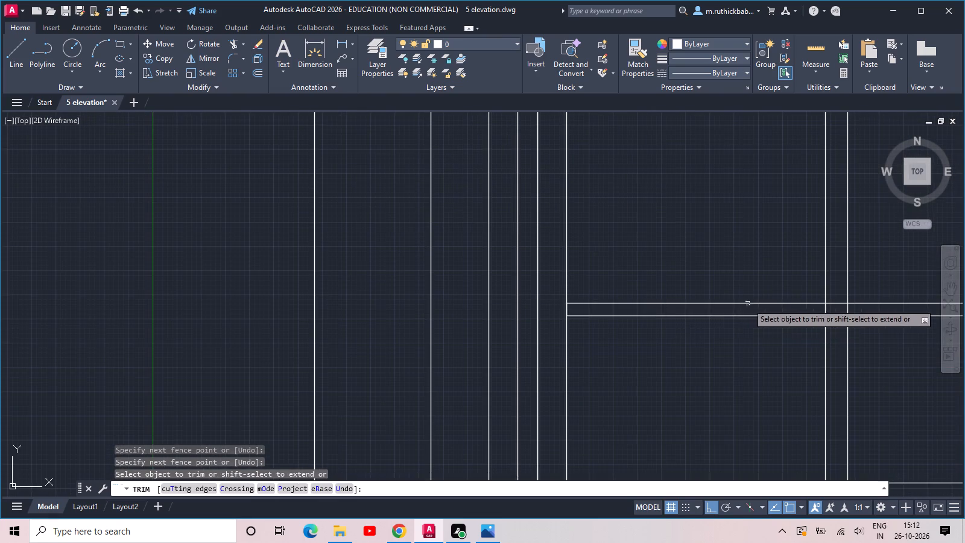
middle_click_drag(749, 303, 250, 302)
left_click_drag(291, 307, 312, 311)
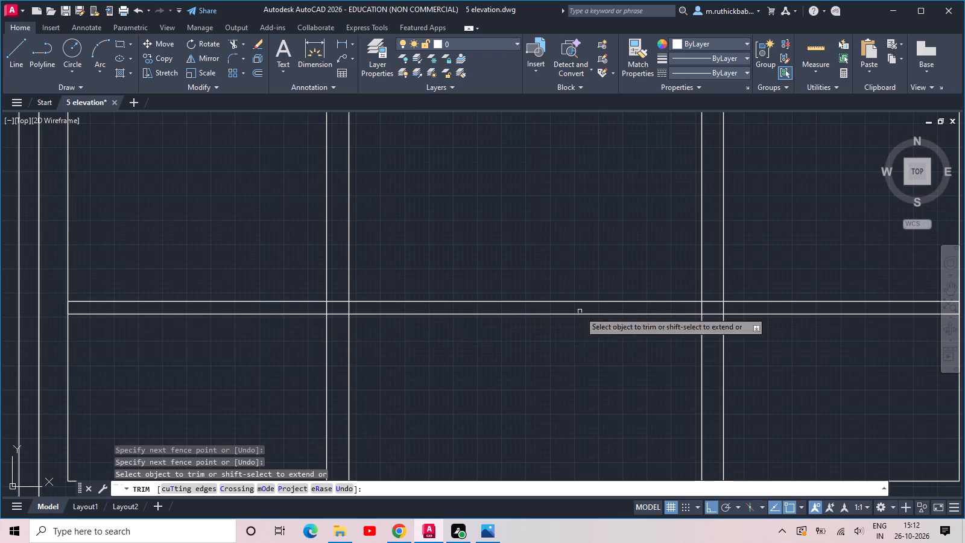
left_click(735, 310)
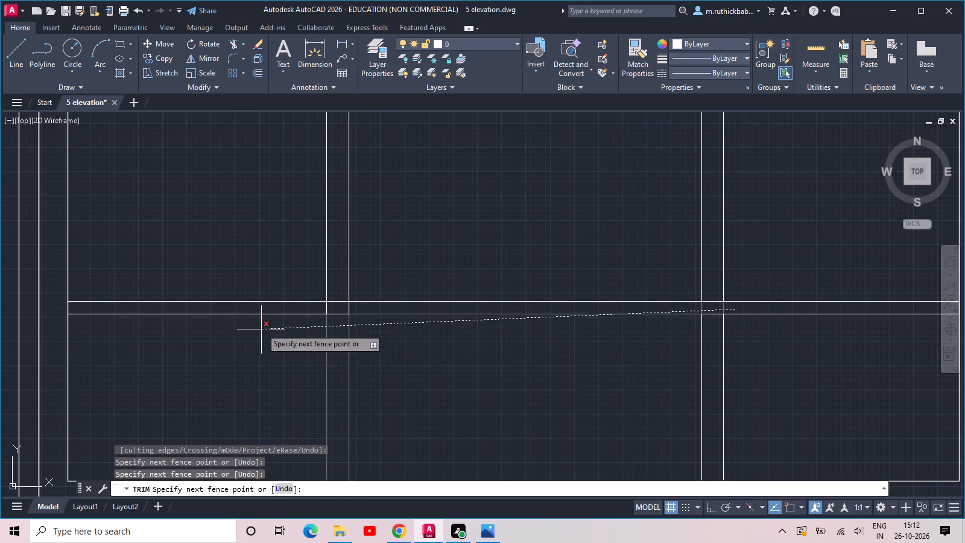
left_click(270, 308)
left_click_drag(336, 291, 336, 297)
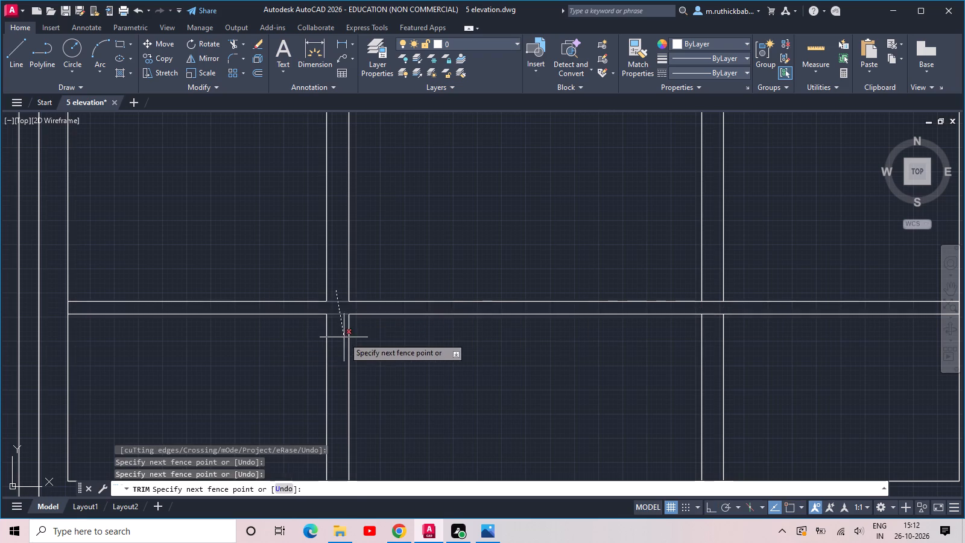
left_click(344, 337)
left_click_drag(712, 296, 711, 322)
left_click(710, 342)
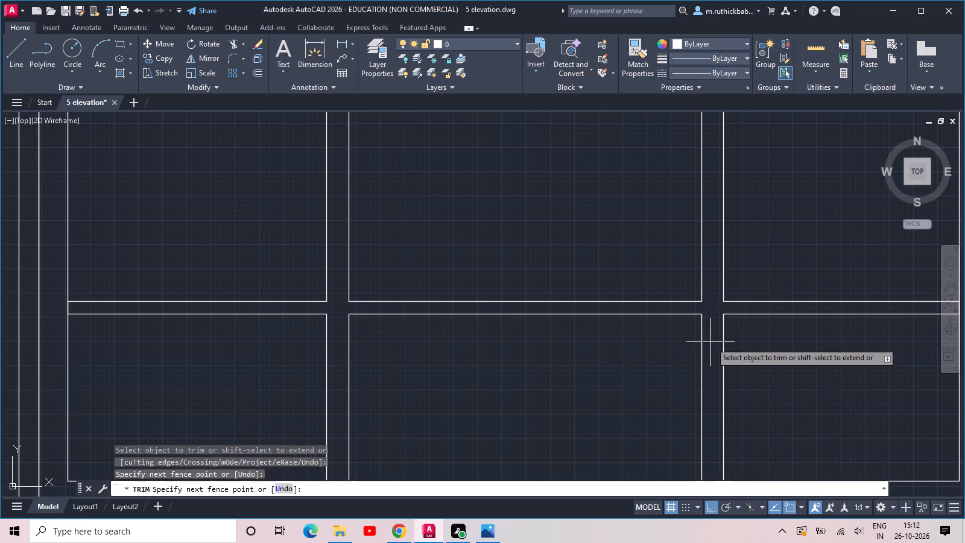
scroll(710, 337, "down", 1)
left_click(710, 337)
key("Escape")
Save the drawing.
scroll(598, 378, "down", 3)
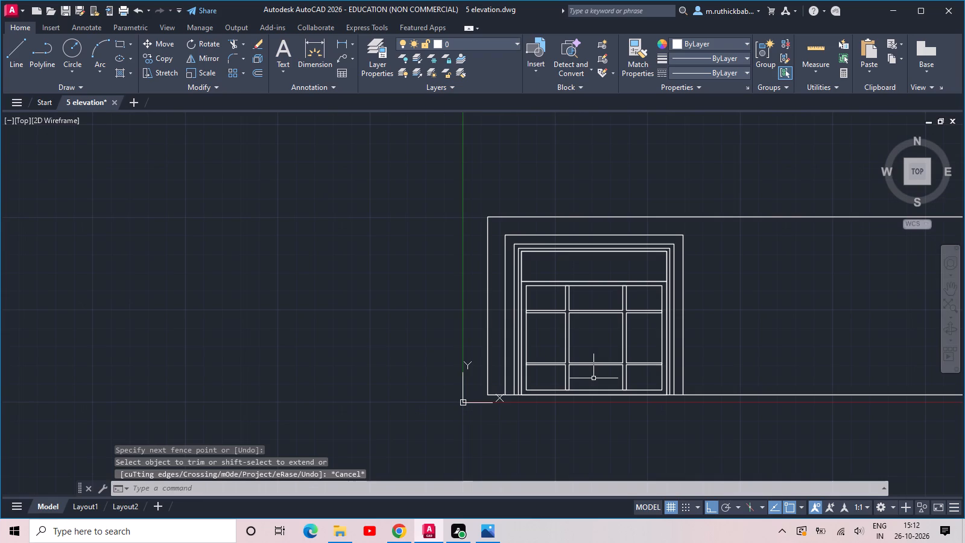
scroll(593, 378, "up", 1)
key("ctrl+s")
key("ctrl+s")
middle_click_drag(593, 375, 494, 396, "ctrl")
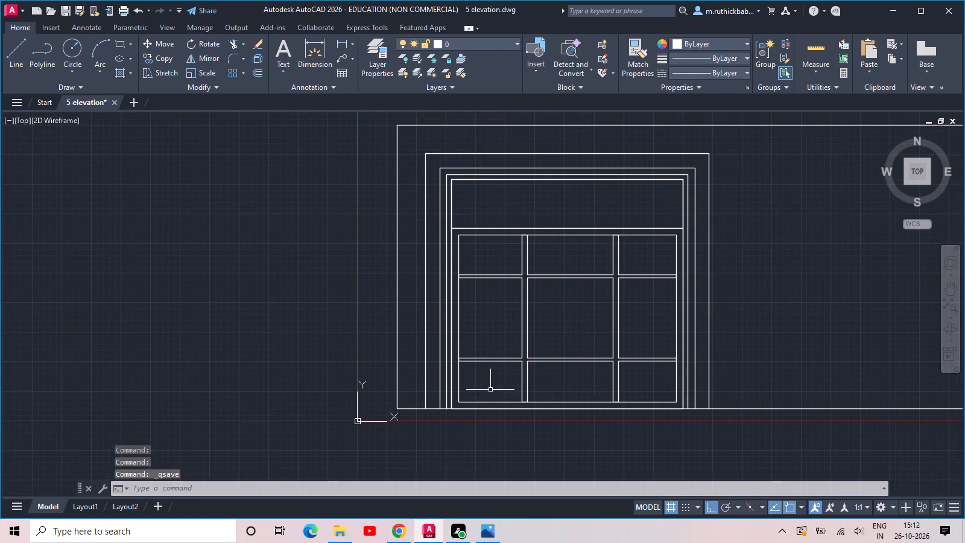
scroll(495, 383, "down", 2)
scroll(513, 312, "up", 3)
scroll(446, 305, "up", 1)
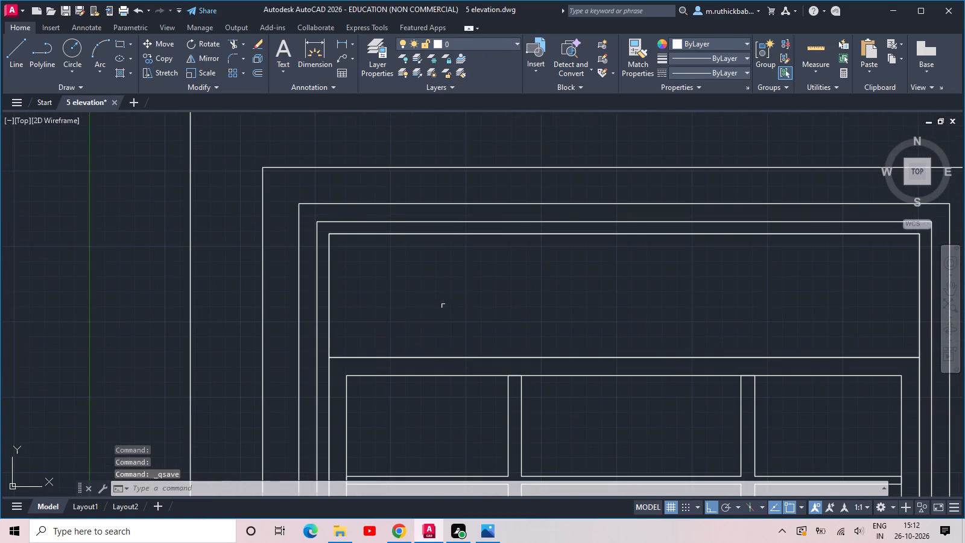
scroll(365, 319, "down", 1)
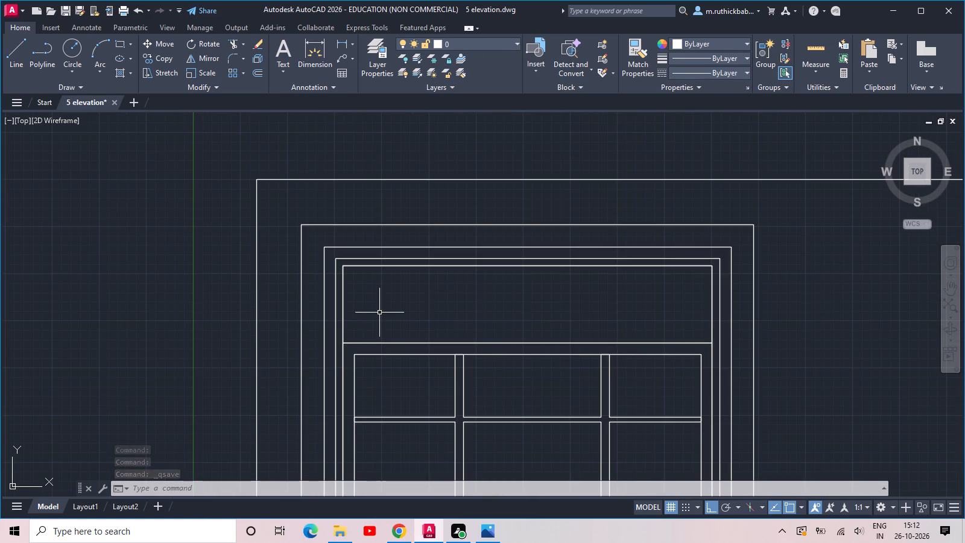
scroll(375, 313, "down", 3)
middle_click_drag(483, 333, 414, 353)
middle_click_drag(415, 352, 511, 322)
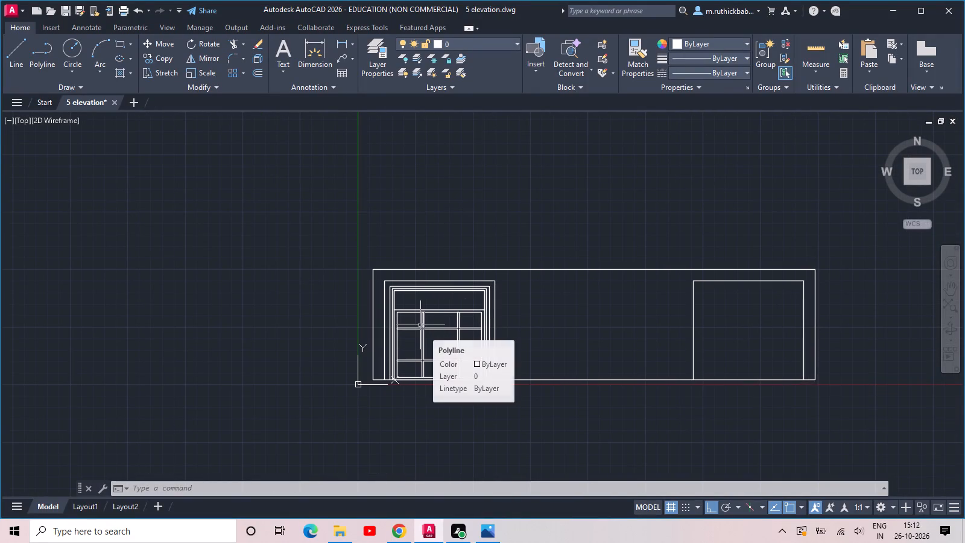
Copy the detailed opening's inner frames, panel and window grid horizontally into the plain opening at the building's other end.
scroll(420, 325, "up", 2)
left_click(600, 223)
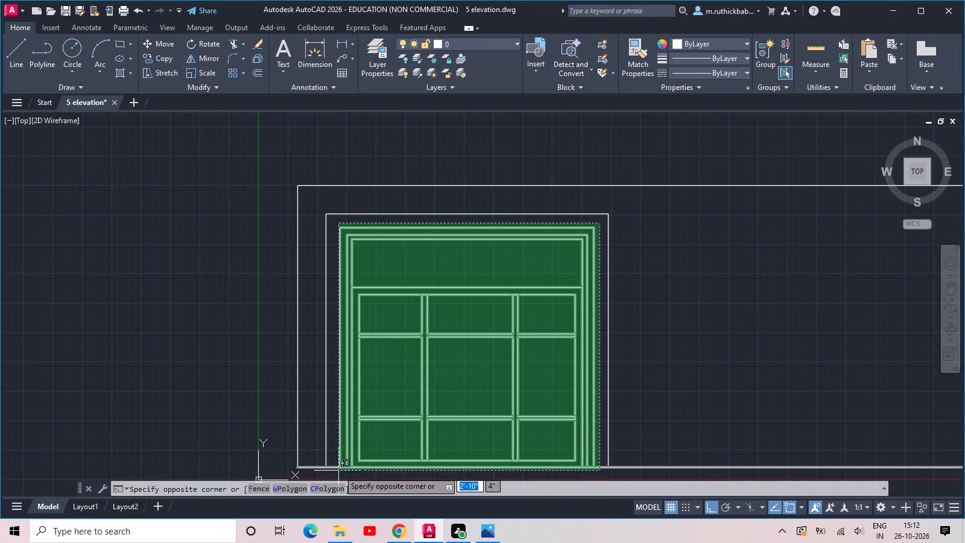
left_click(335, 465)
key("c")
key("o")
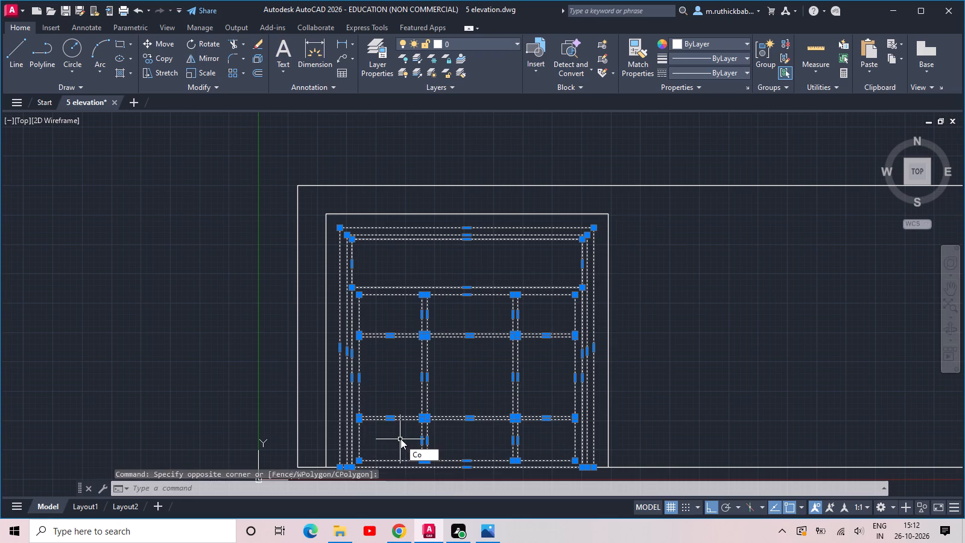
key("space")
scroll(417, 429, "down", 2)
left_click(495, 442)
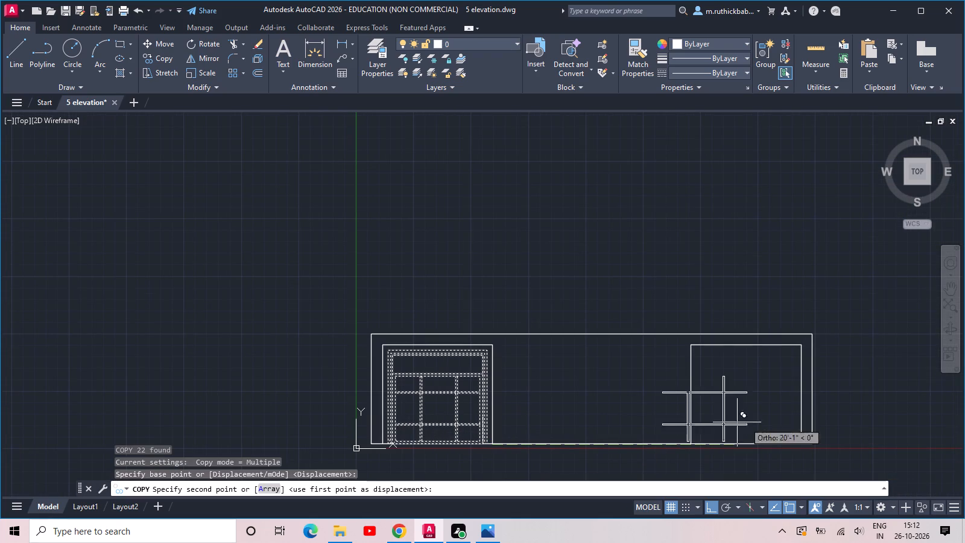
left_click(803, 442)
key("Escape")
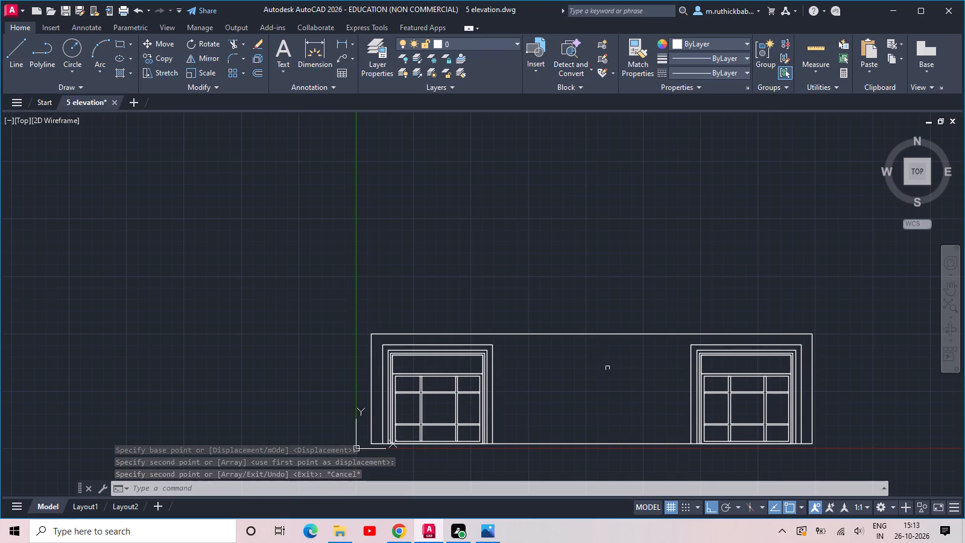
Draw a rectangle 15' wide and 20' high, rising from the base line between the two end openings.
middle_click_drag(596, 362, 557, 377)
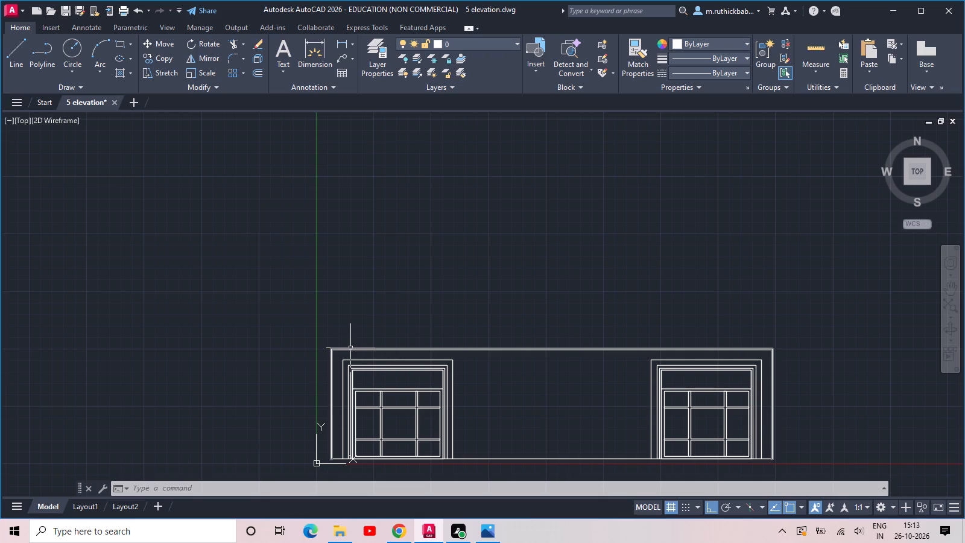
type("rec")
key("space")
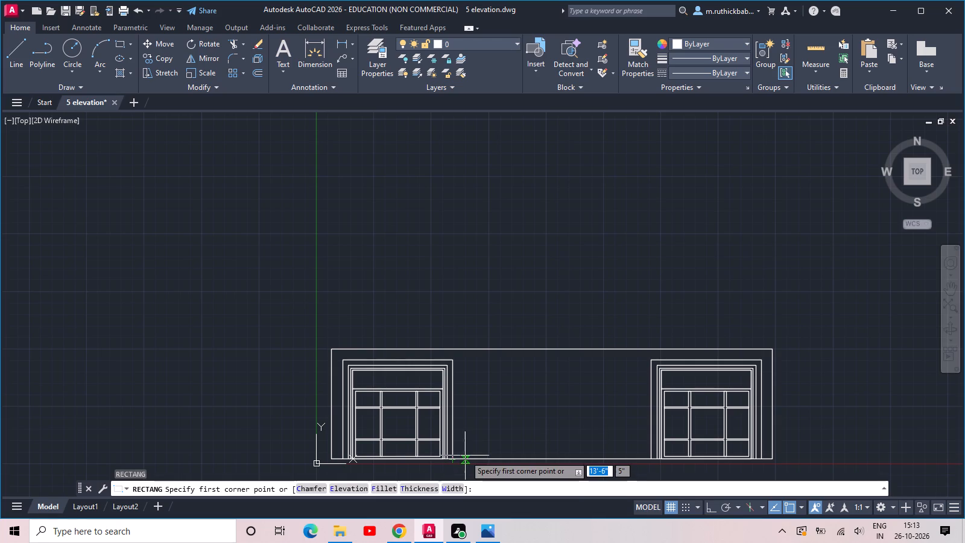
left_click(467, 457)
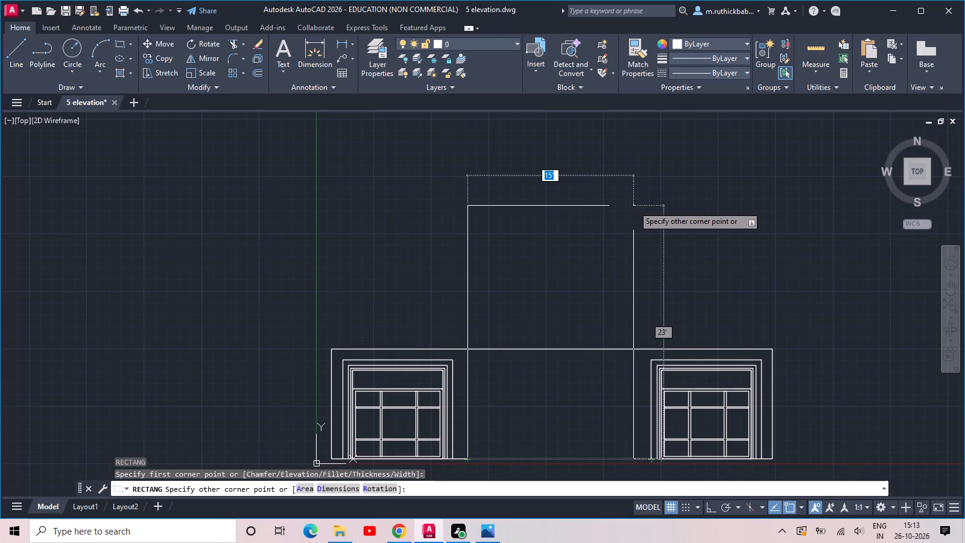
key("Tab")
type("20")
key("apostrophe")
key("Return")
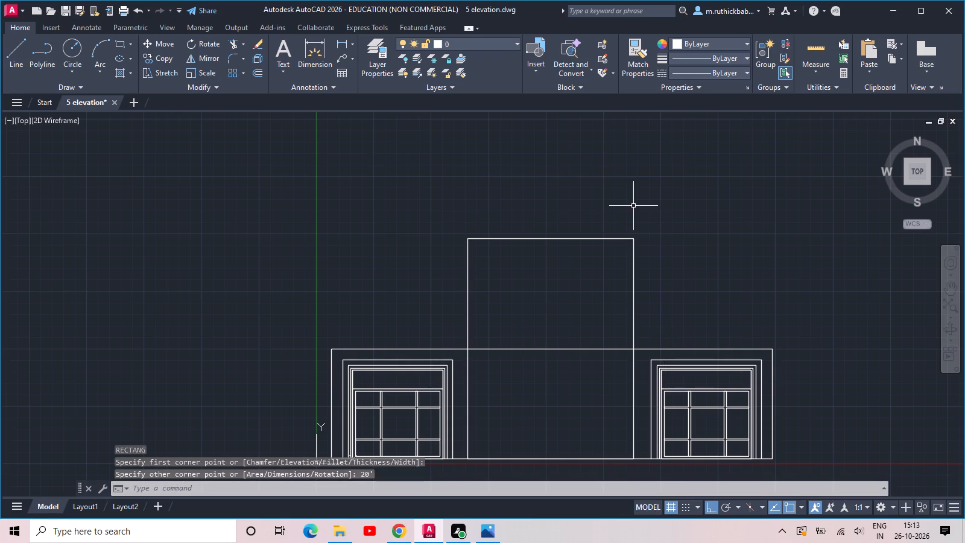
key("Escape")
Trim away the part of the building's top line that runs through the tall central rectangle.
middle_click_drag(592, 268, 584, 247)
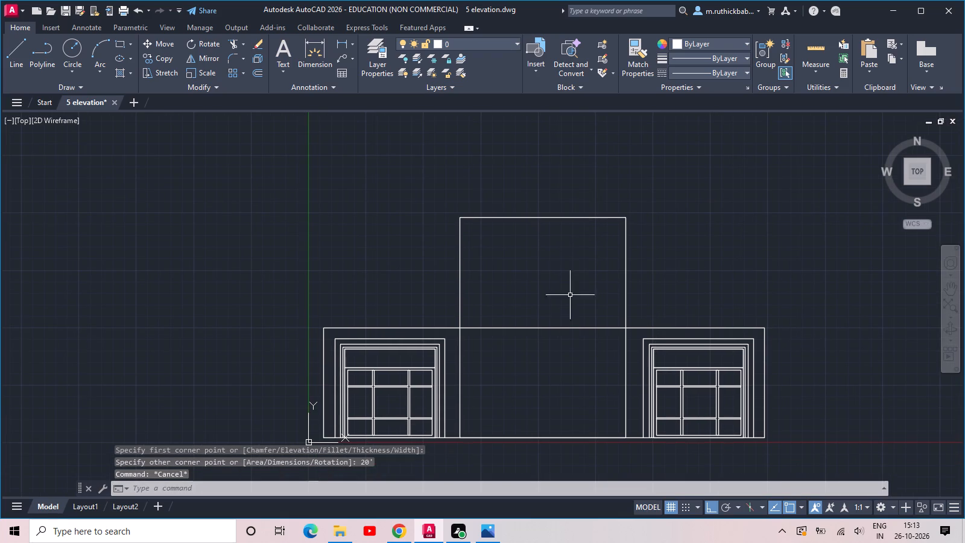
scroll(564, 319, "up", 1)
scroll(564, 319, "down", 1)
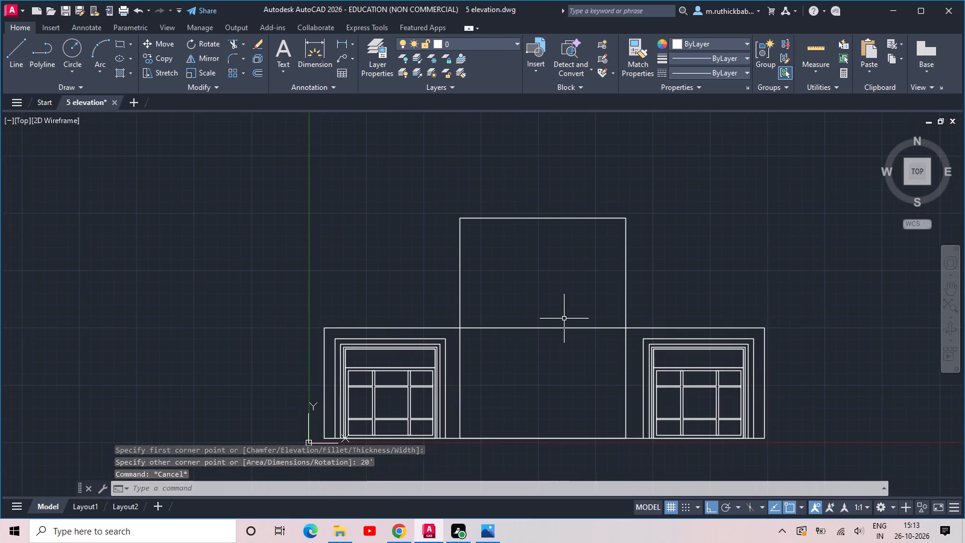
type("tr")
key("space")
key("space")
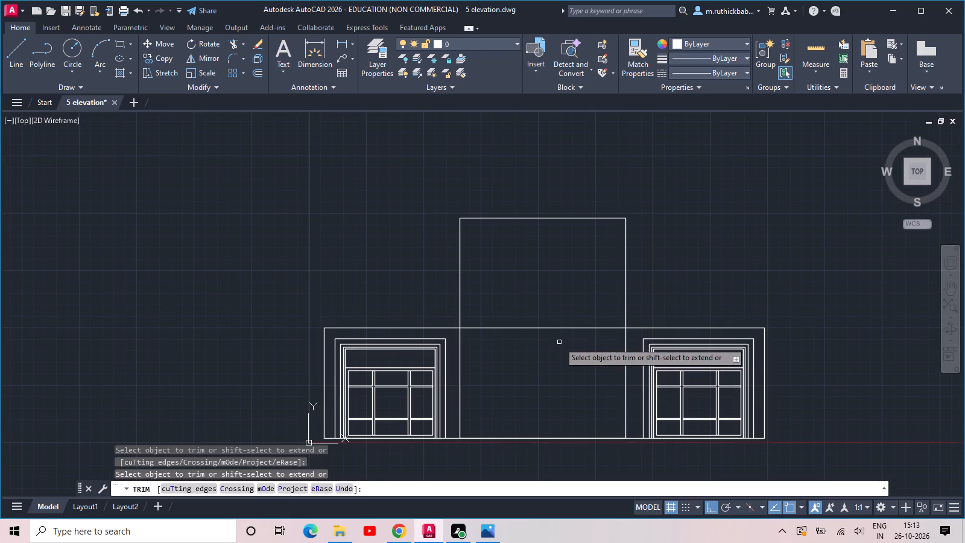
left_click(559, 342)
left_click(563, 294)
key("Escape")
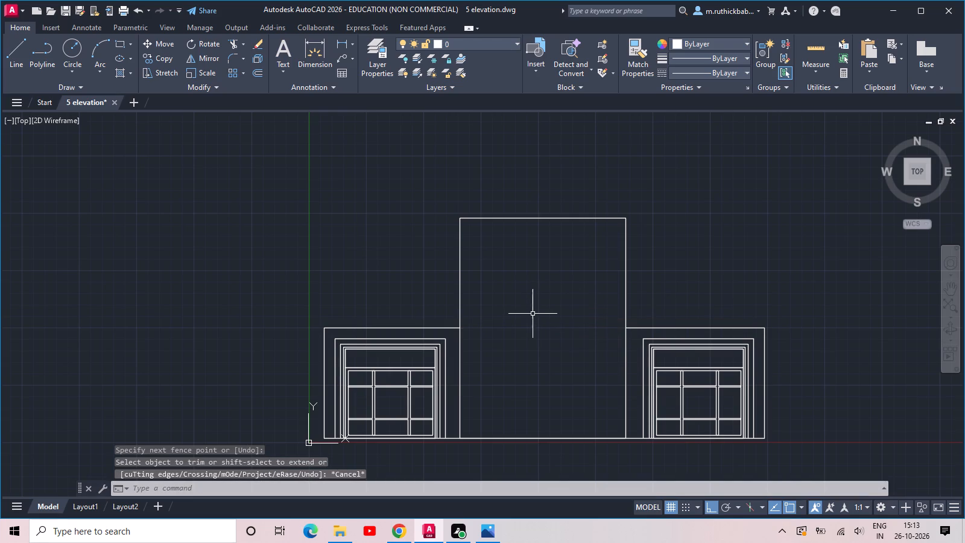
Explode the tall central rectangle and join its top and two side edges into one open polyline without the base.
left_click(669, 187)
left_click(411, 281)
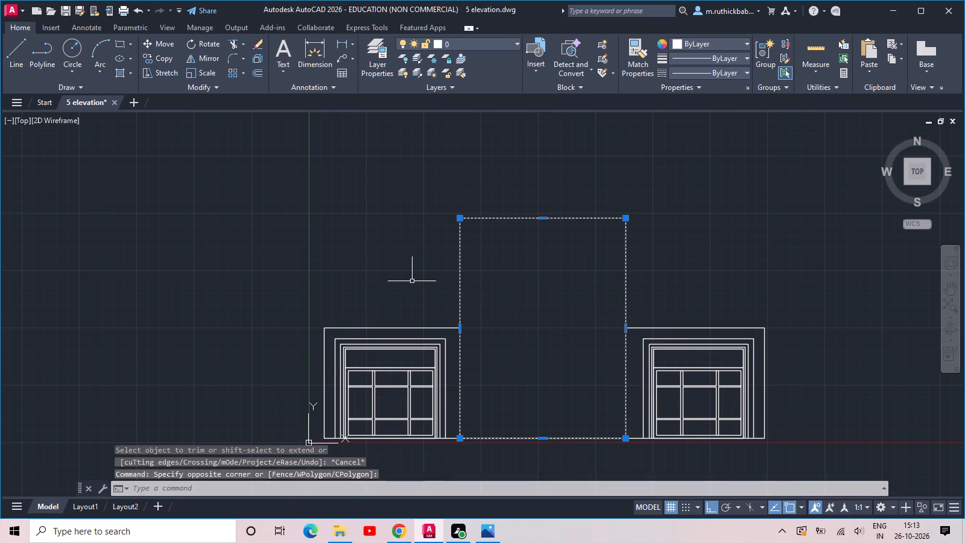
key("x")
key("space")
left_click(653, 182)
left_click(568, 266)
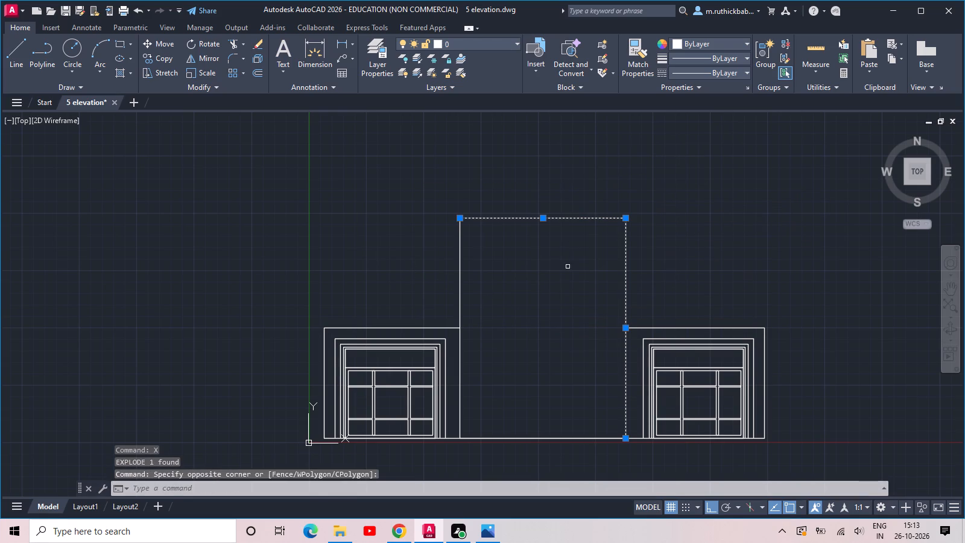
left_click_drag(532, 258, 522, 261)
left_click(422, 224)
type("j o")
Offset the central block's joined outline inward by 12", and offset that new frame line inward by 9".
type("ff")
key("space")
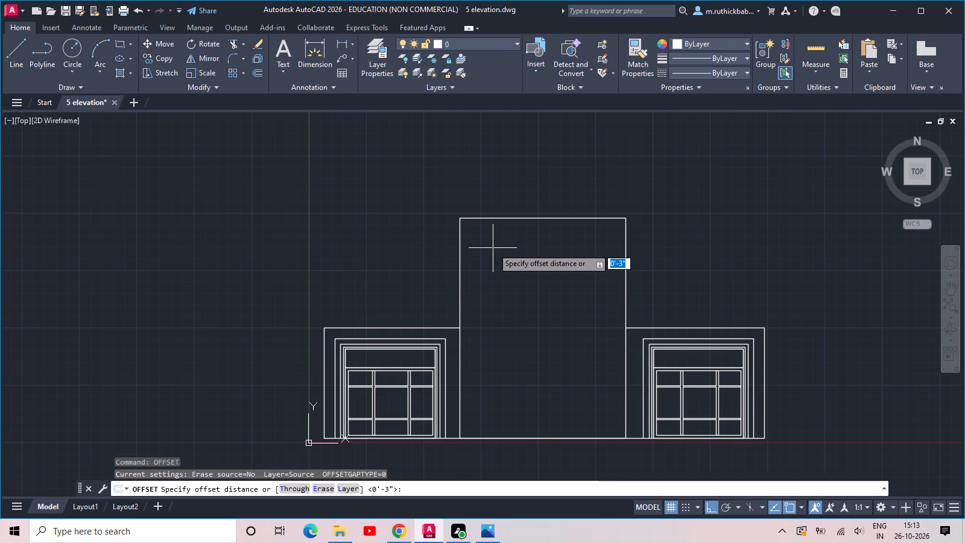
type("12")
key("space")
left_click(516, 218)
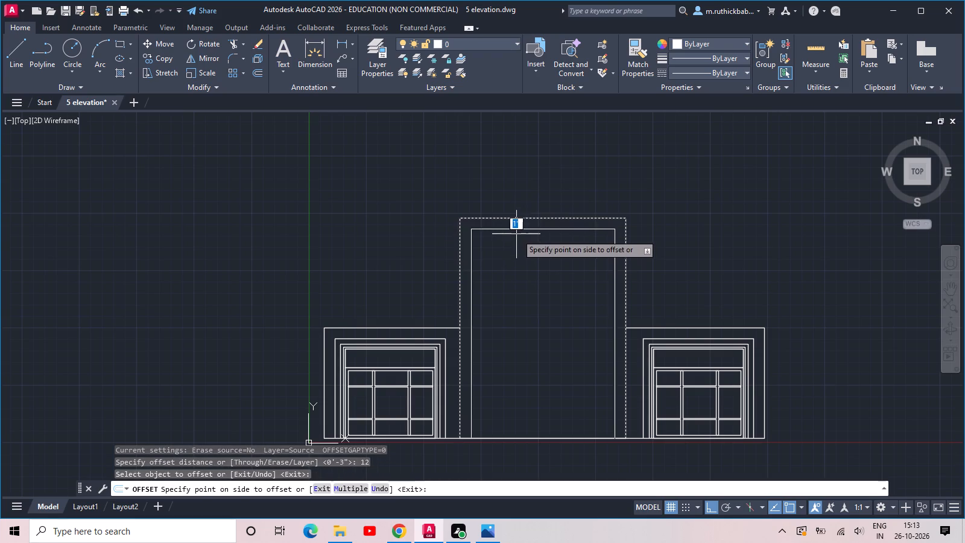
left_click(517, 239)
left_click(524, 229)
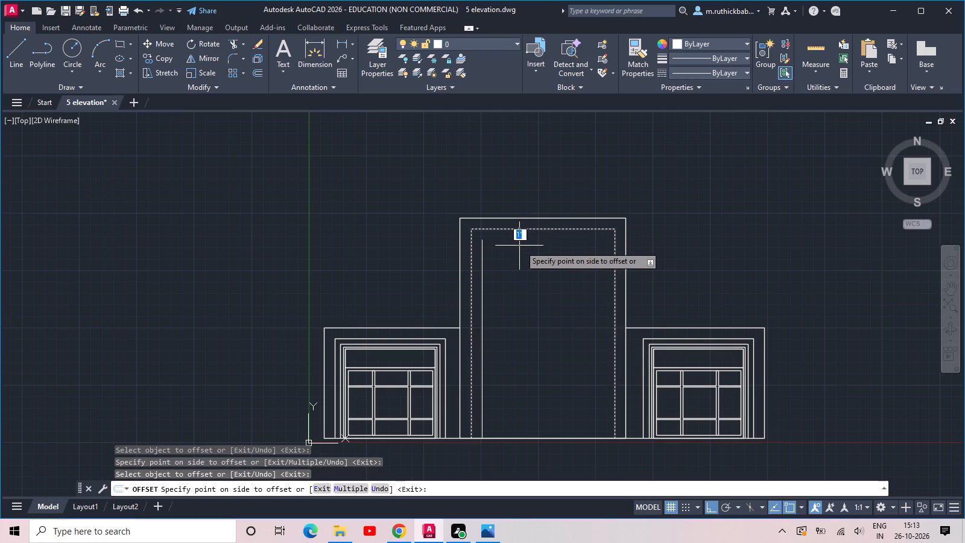
key("9")
key("space")
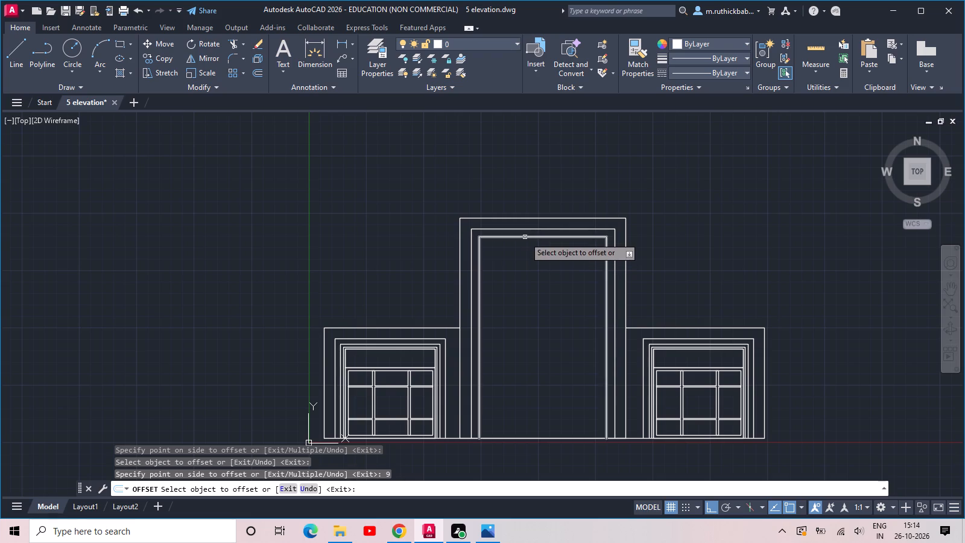
Offset the central block's innermost frame line inward by 3", and offset the resulting line inward by 2".
left_click(525, 237)
type("3")
key("space")
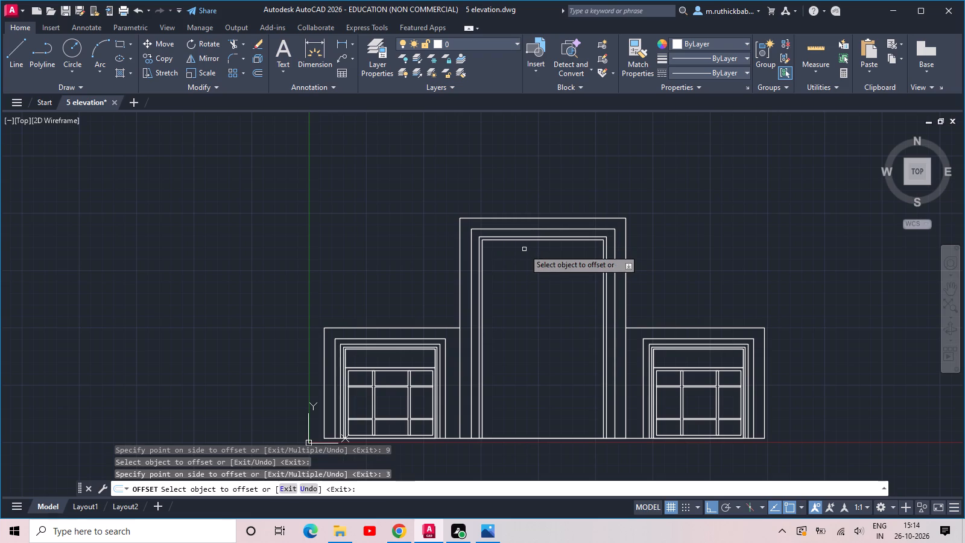
left_click(527, 240)
type("2")
key("space")
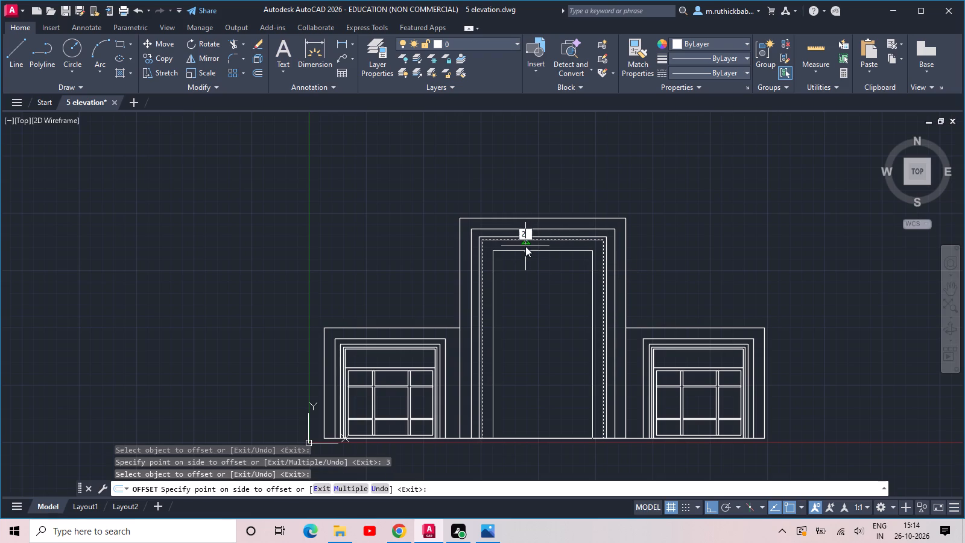
key("Escape")
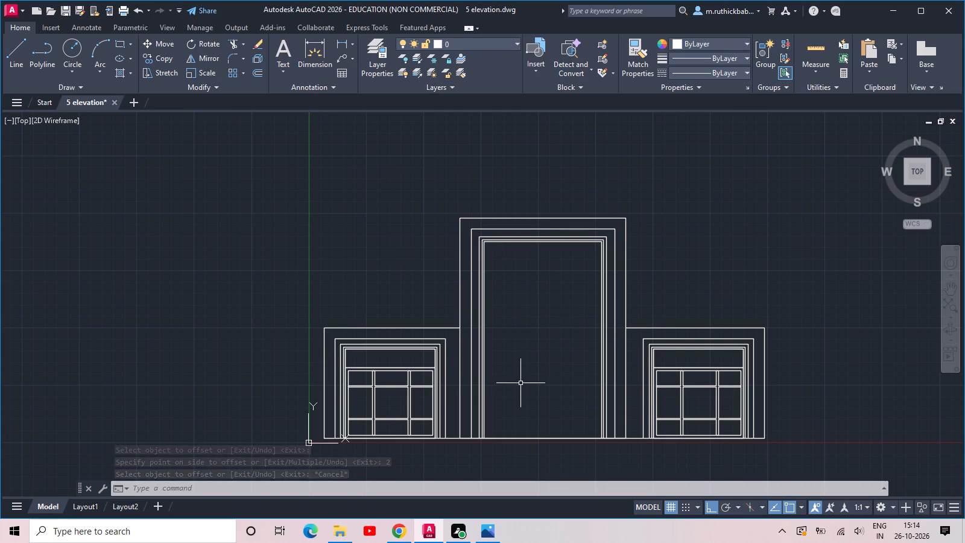
Draw a rectangle about 8'-5" wide by 16'-7" high inside the central block's innermost frame, standing on the base line.
type("rec")
key("space")
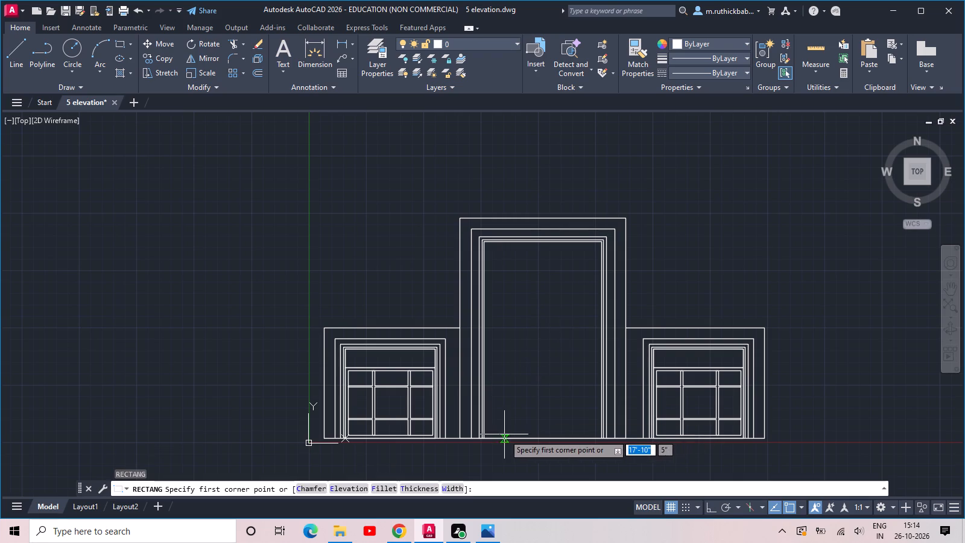
left_click(494, 438)
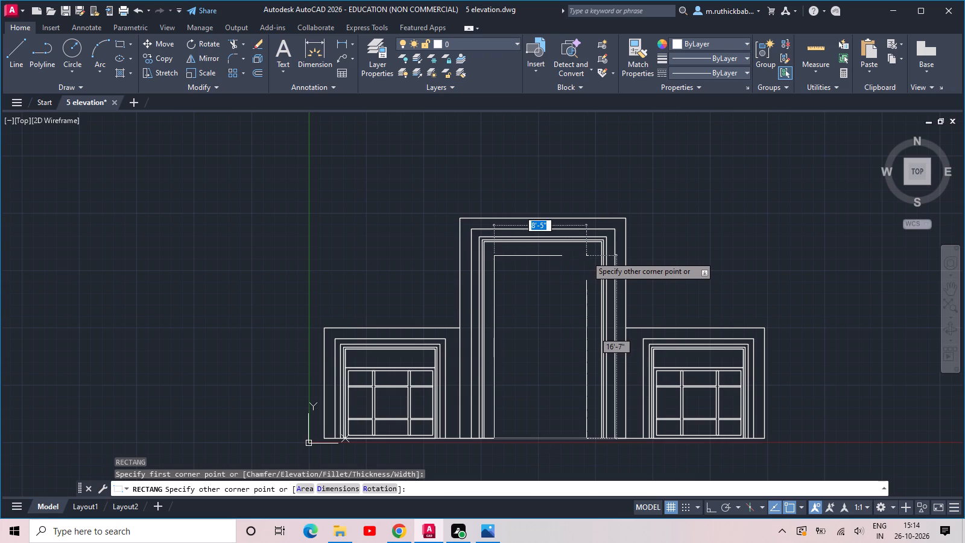
left_click(586, 256)
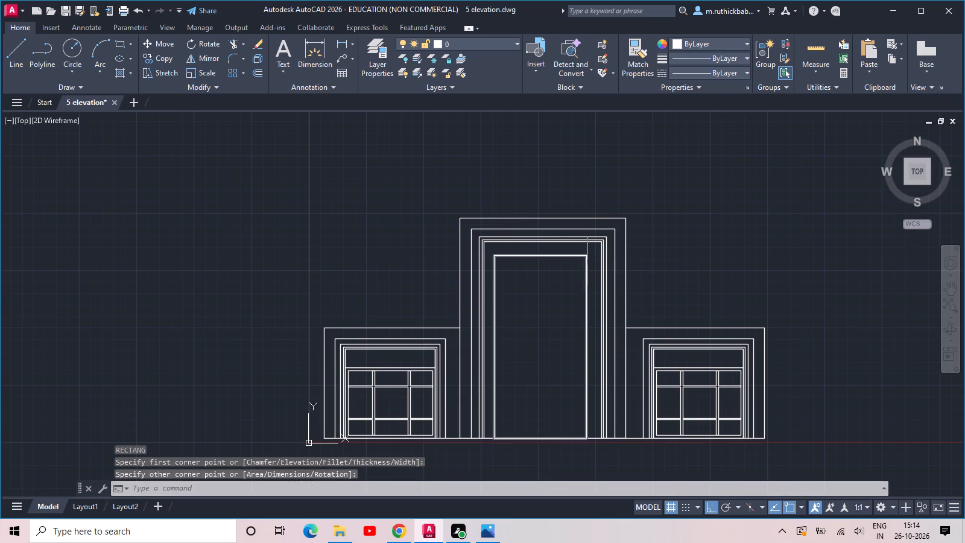
key("Escape")
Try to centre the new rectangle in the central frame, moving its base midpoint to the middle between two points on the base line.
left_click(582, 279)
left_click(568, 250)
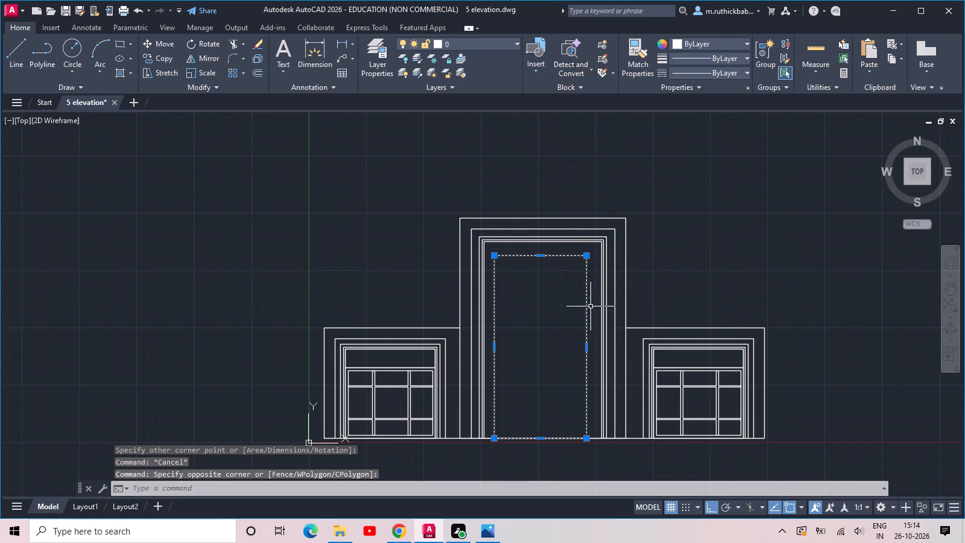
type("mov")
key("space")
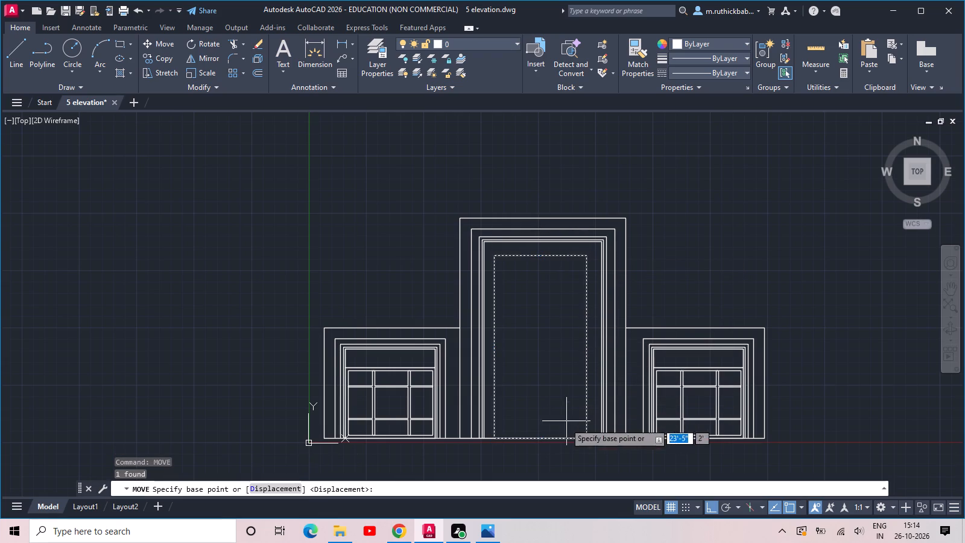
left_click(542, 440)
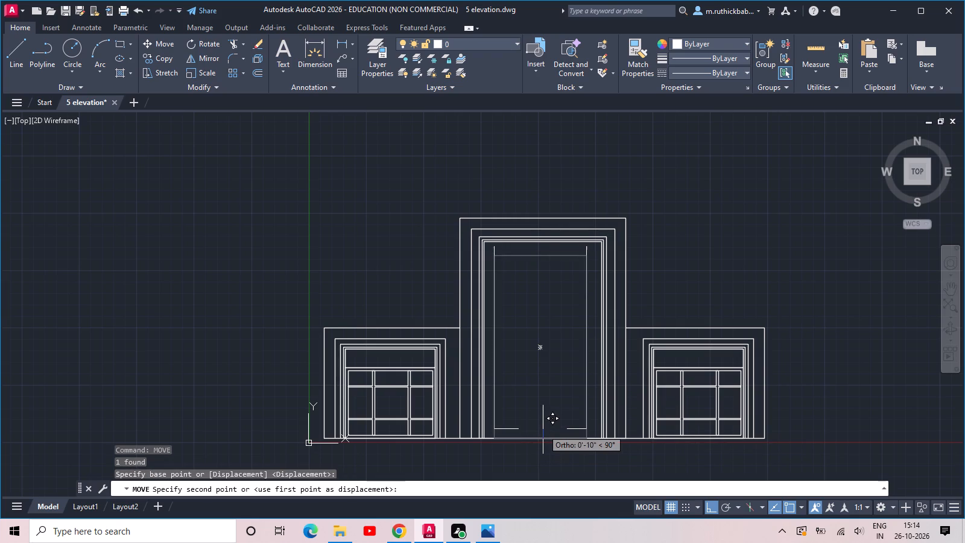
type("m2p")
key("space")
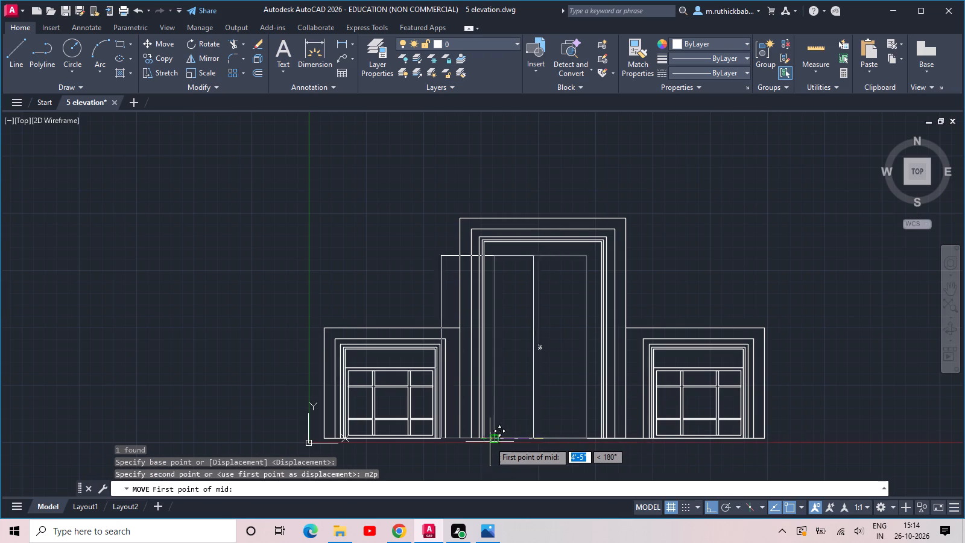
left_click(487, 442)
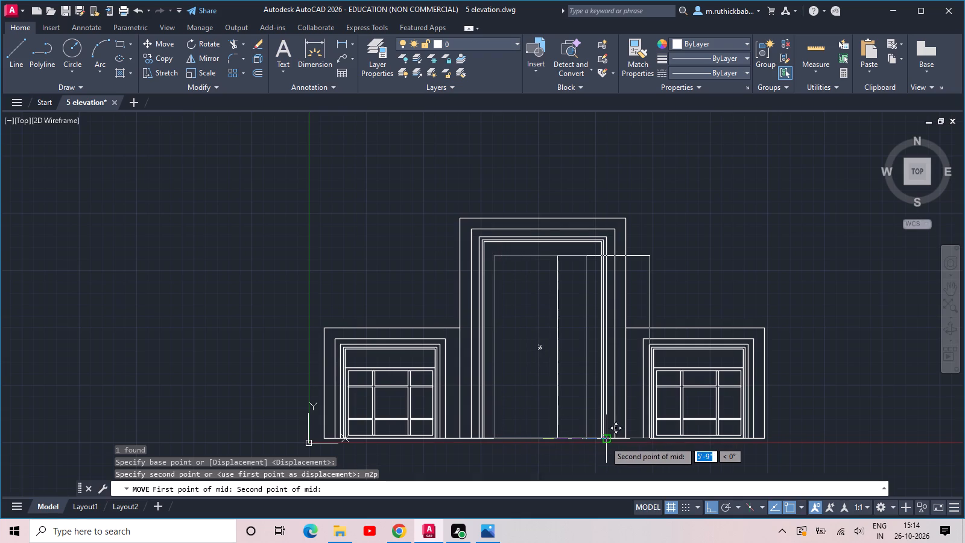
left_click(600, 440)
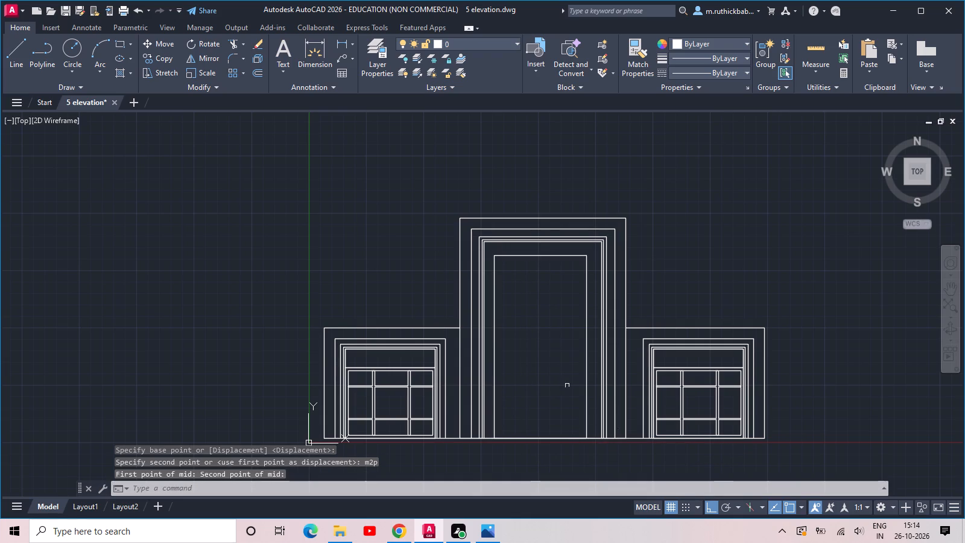
Draw a horizontal line across the upper part of the central rectangle, from its left side to its right side.
middle_click_drag(568, 316, 558, 341)
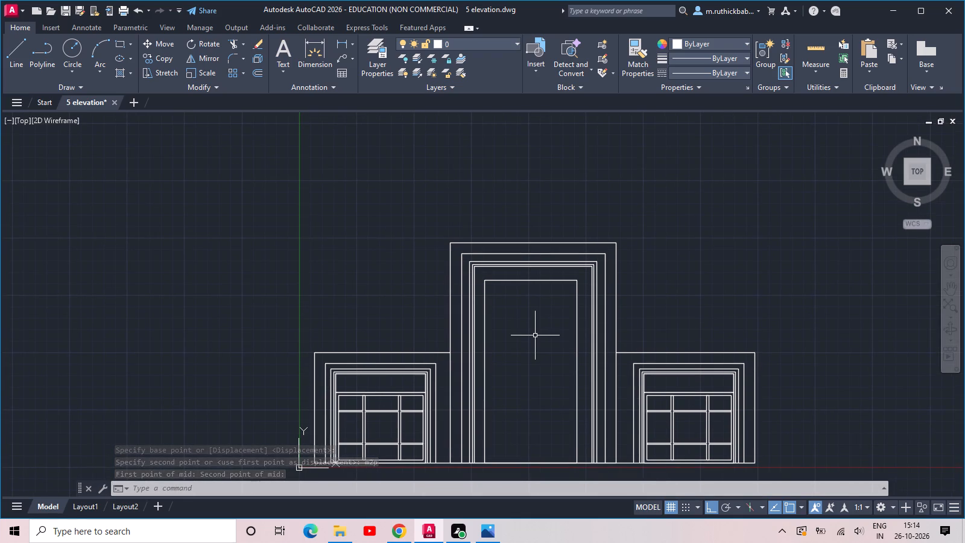
scroll(535, 335, "up", 1)
scroll(535, 335, "down", 1)
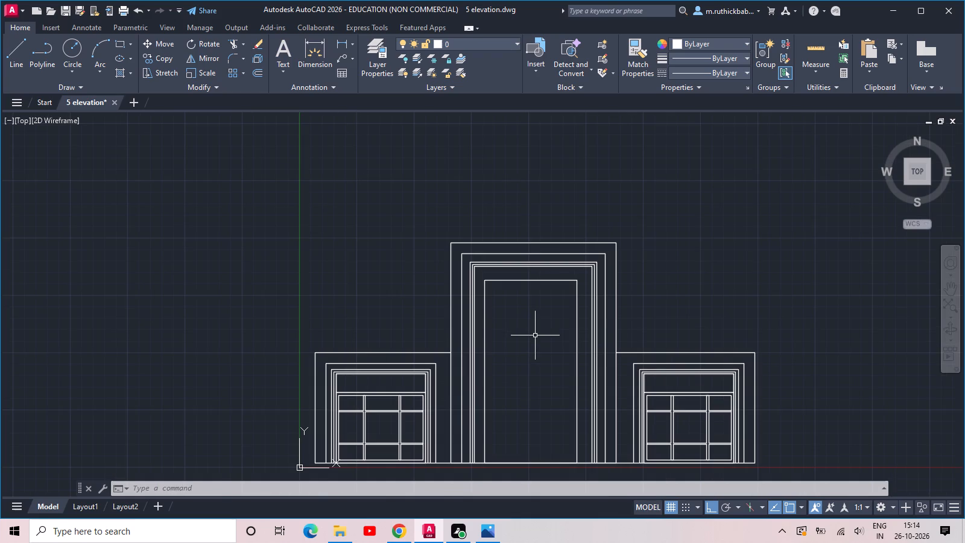
scroll(535, 335, "up", 1)
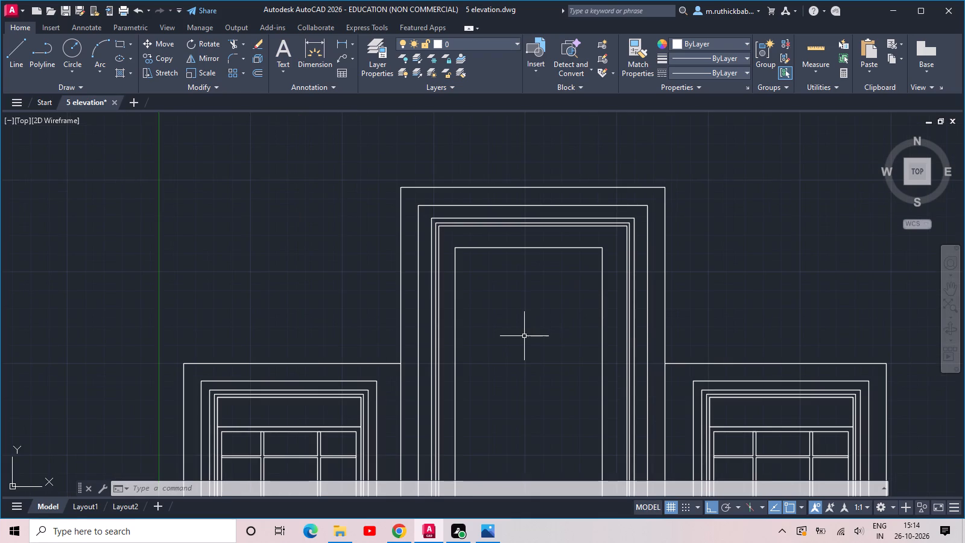
type("l")
key("space")
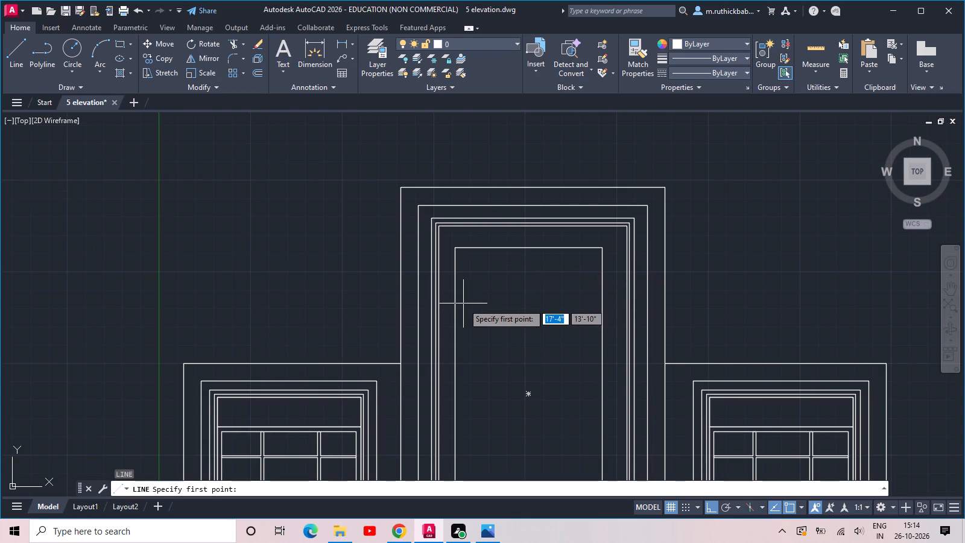
left_click(455, 300)
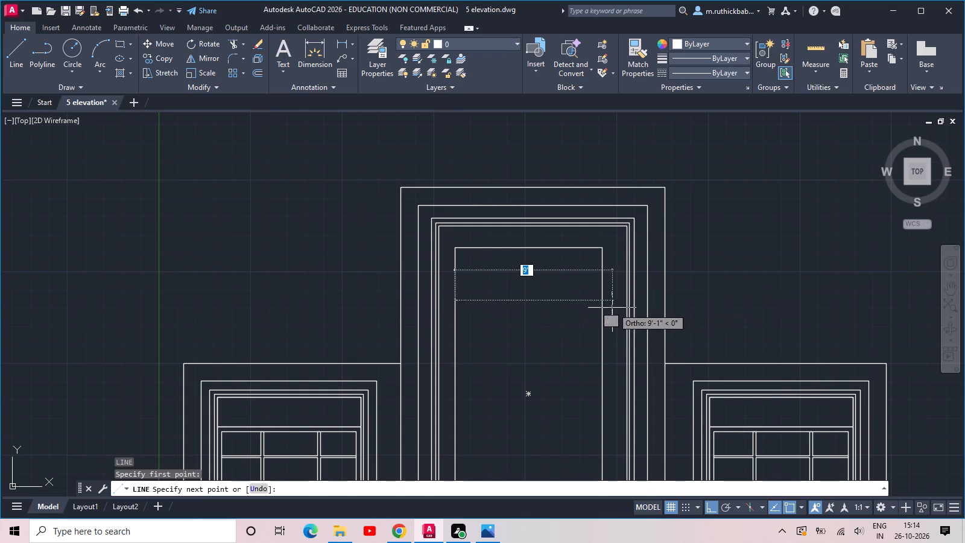
left_click(600, 303)
key("Escape")
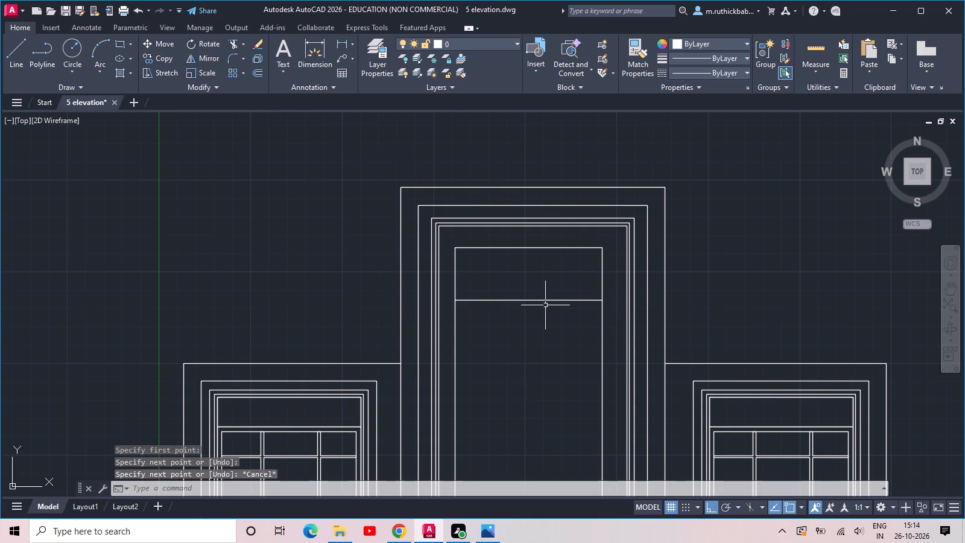
Draw a vertical line from the midpoint of the horizontal divider up to the central rectangle's top edge.
key("l")
key("space")
key("l")
key("space")
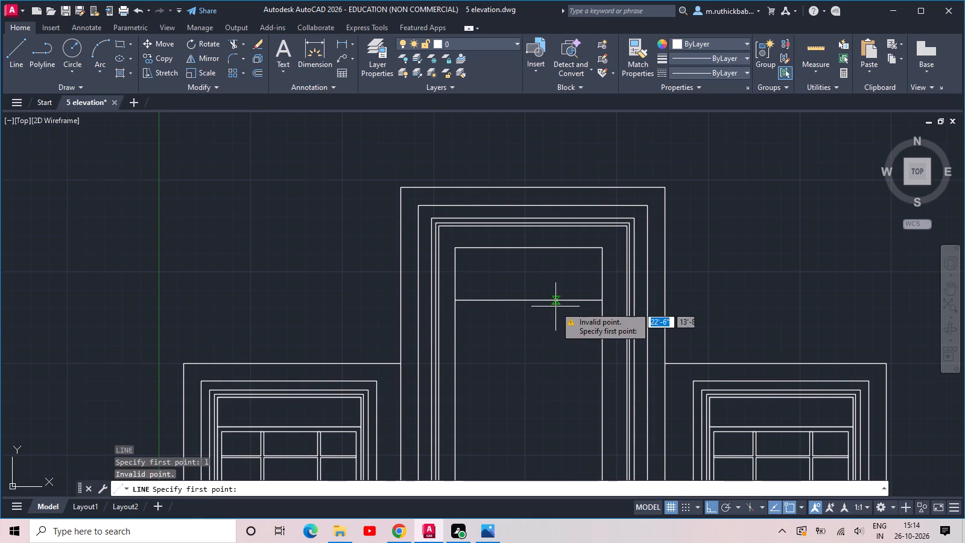
left_click(530, 300)
left_click(529, 253)
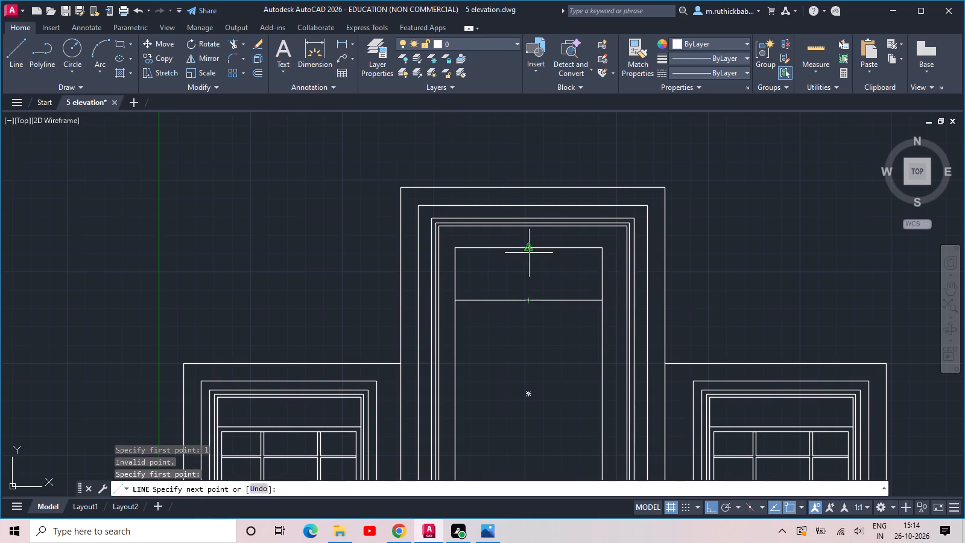
key("Escape")
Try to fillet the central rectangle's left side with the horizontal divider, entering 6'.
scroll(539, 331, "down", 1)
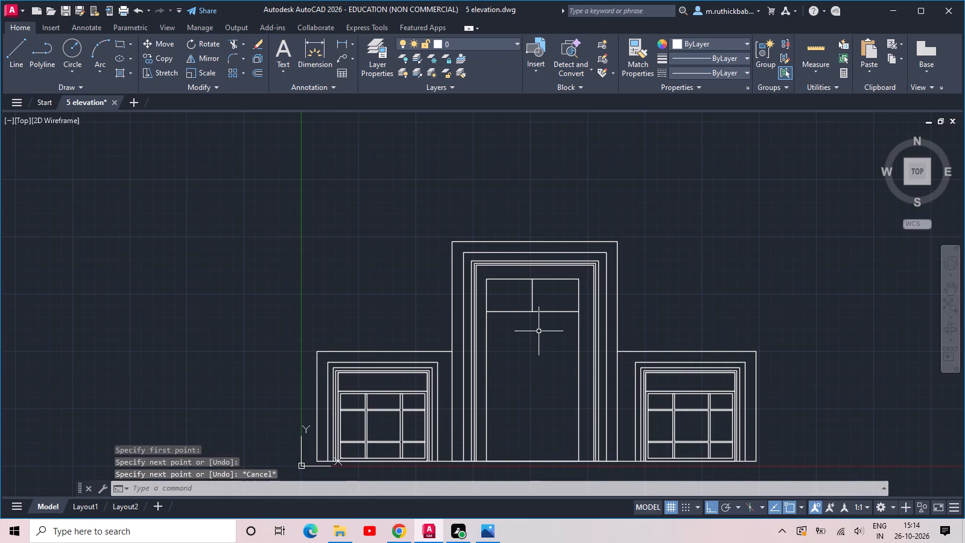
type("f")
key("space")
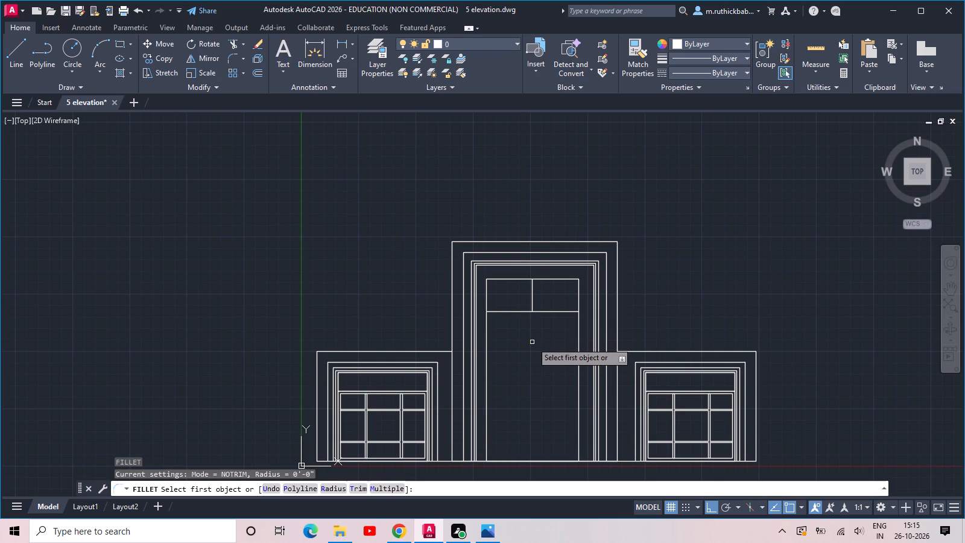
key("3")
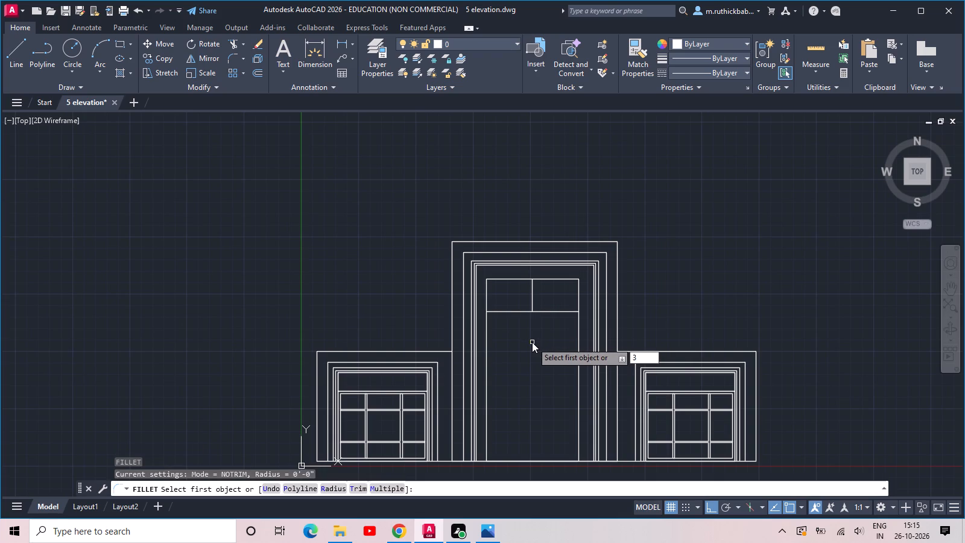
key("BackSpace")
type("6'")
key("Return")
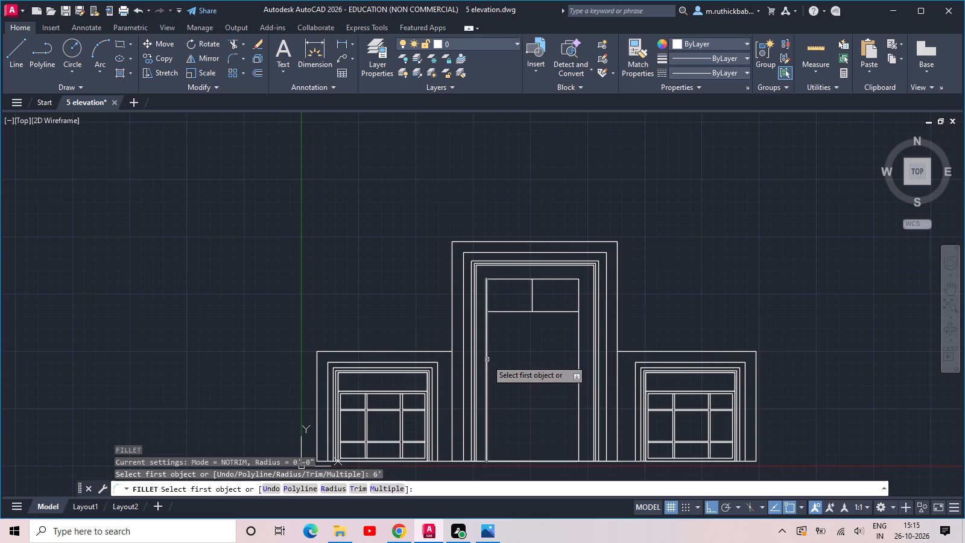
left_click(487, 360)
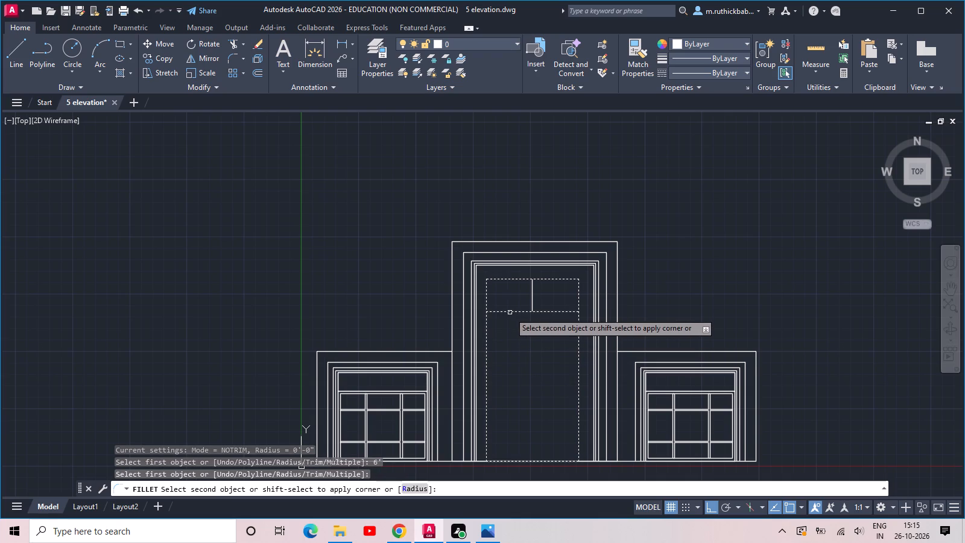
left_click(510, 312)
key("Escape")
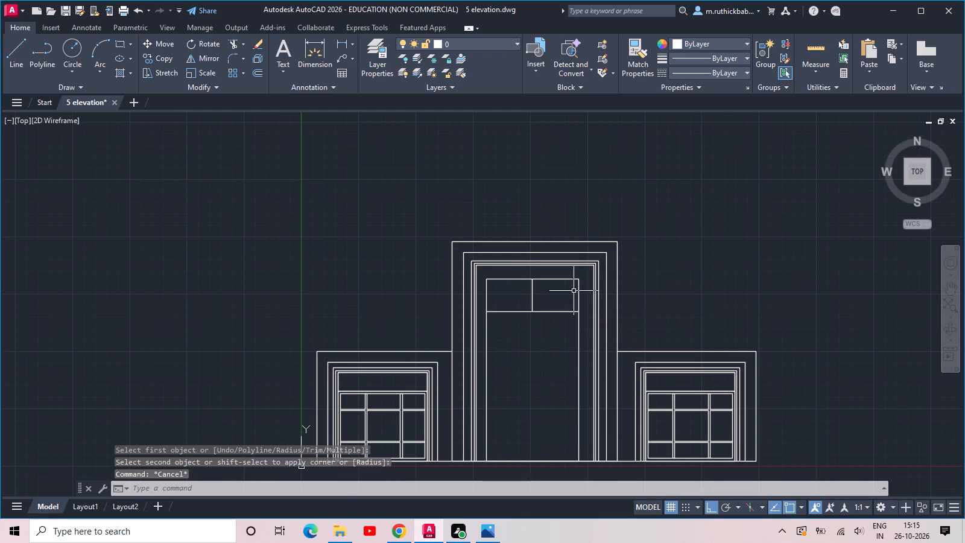
Explode the central rectangle into separate lines.
left_click(581, 276)
left_click(485, 354)
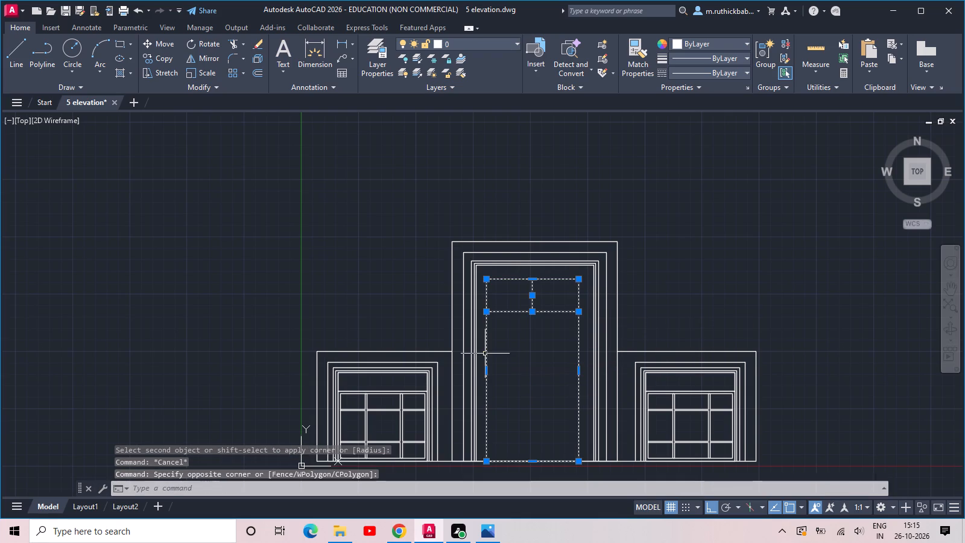
type("x")
key("space")
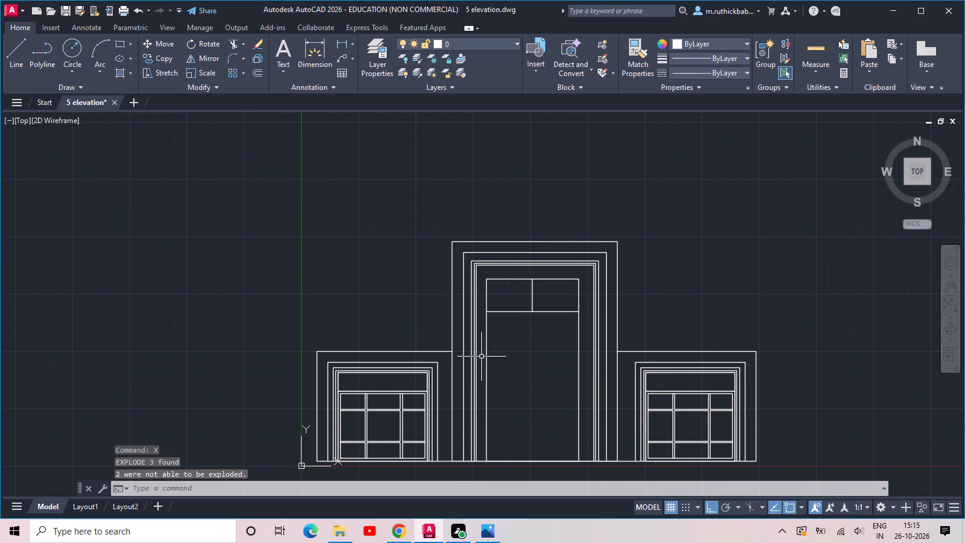
Fillet the central opening's left side with the horizontal divider in Multiple mode, trying radii of 4' and 6' and applying 5'.
key("f")
key("space")
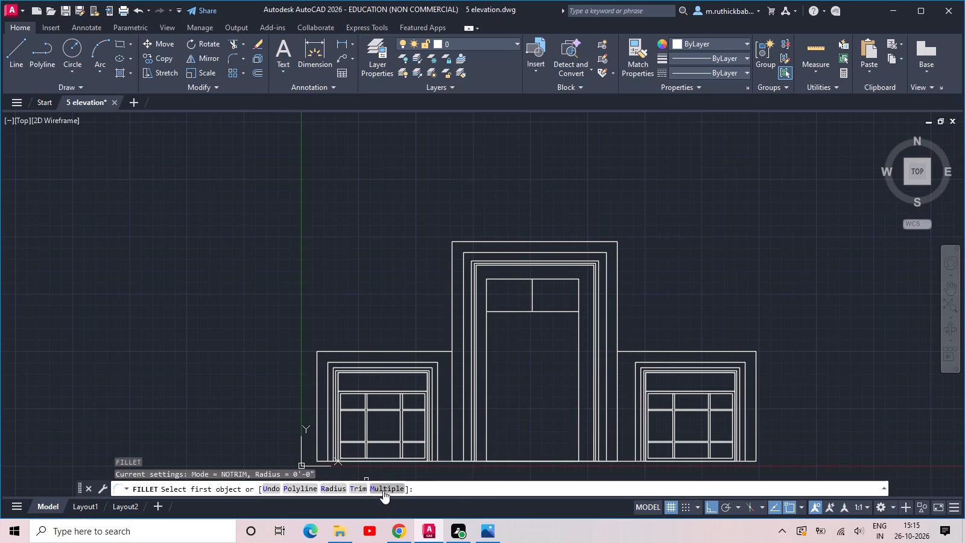
left_click(383, 490)
left_click(337, 485)
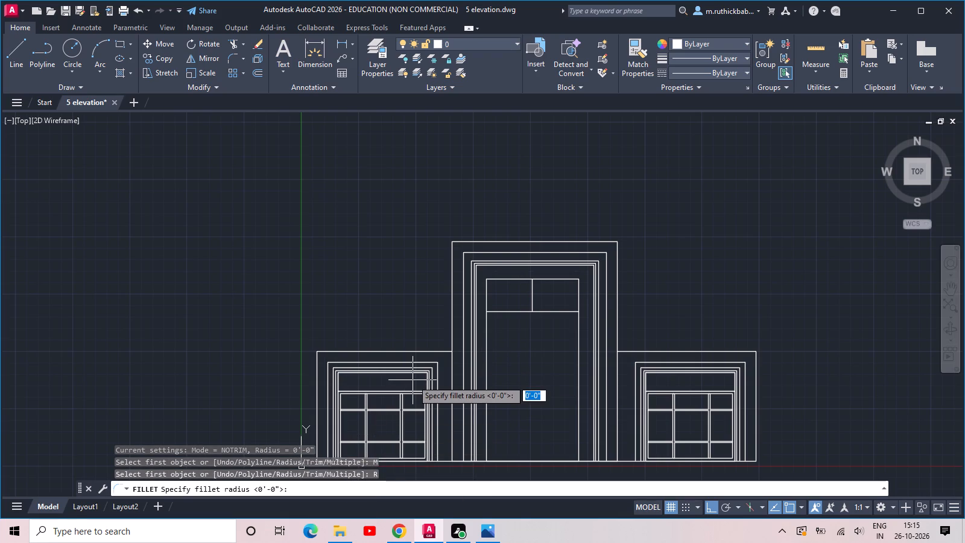
type("4'")
key("Return")
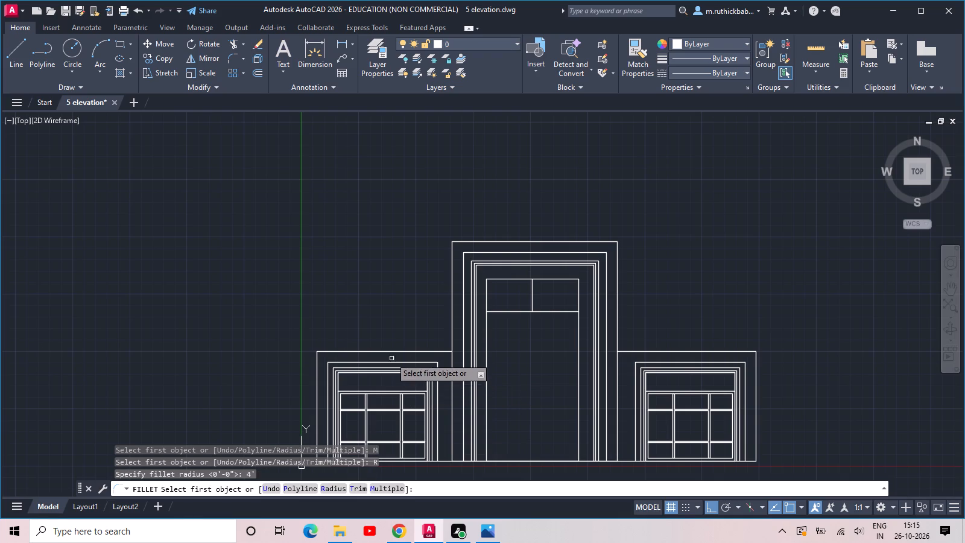
left_click(485, 337)
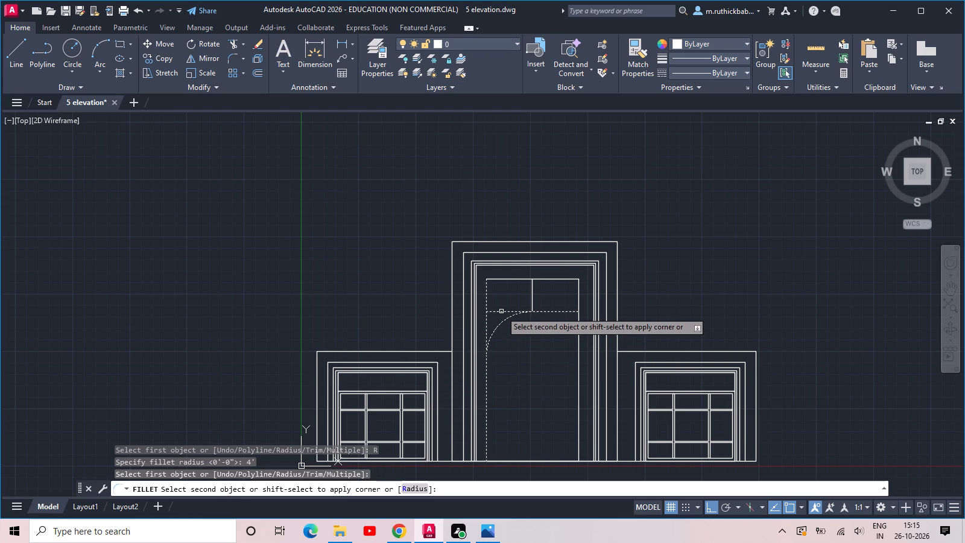
left_click(414, 486)
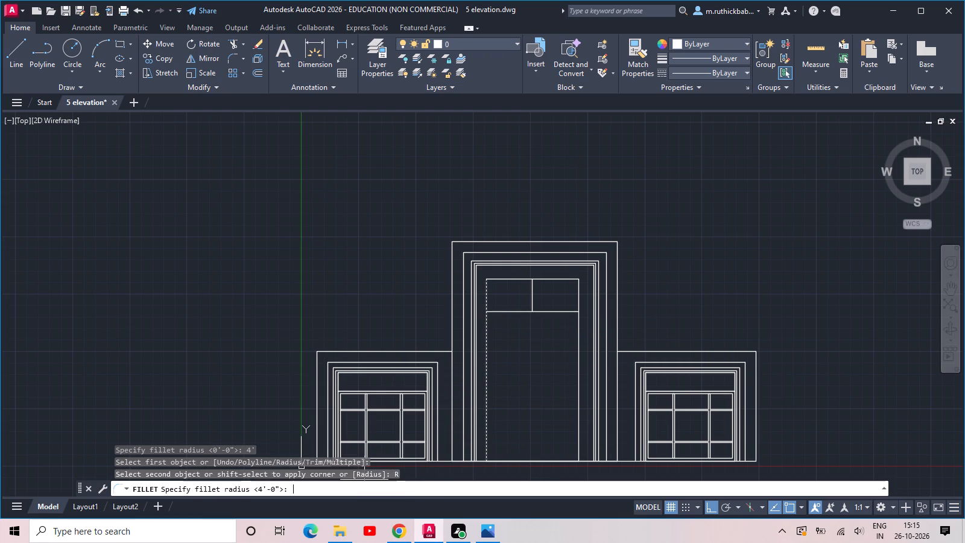
key("6")
key("apostrophe")
key("Return")
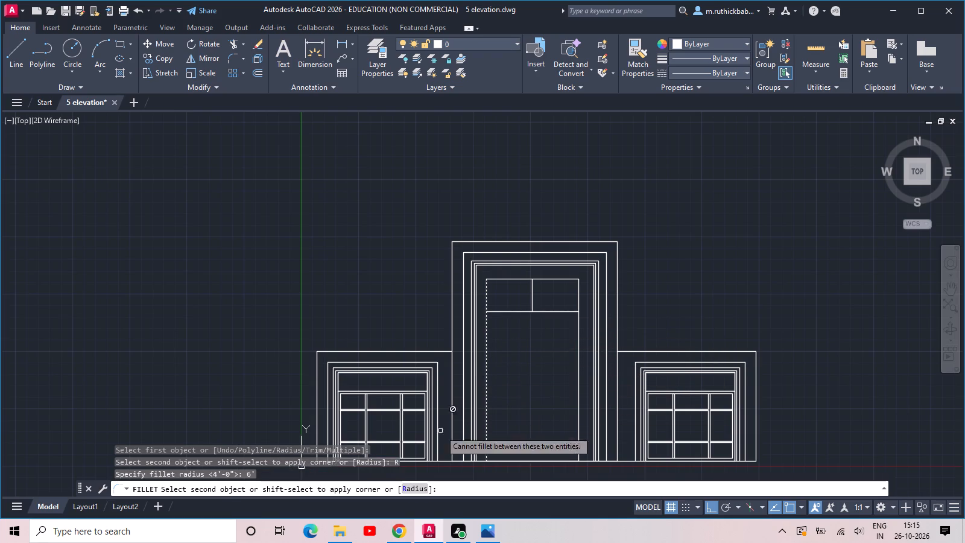
left_click(417, 489)
key("5")
key("apostrophe")
key("Return")
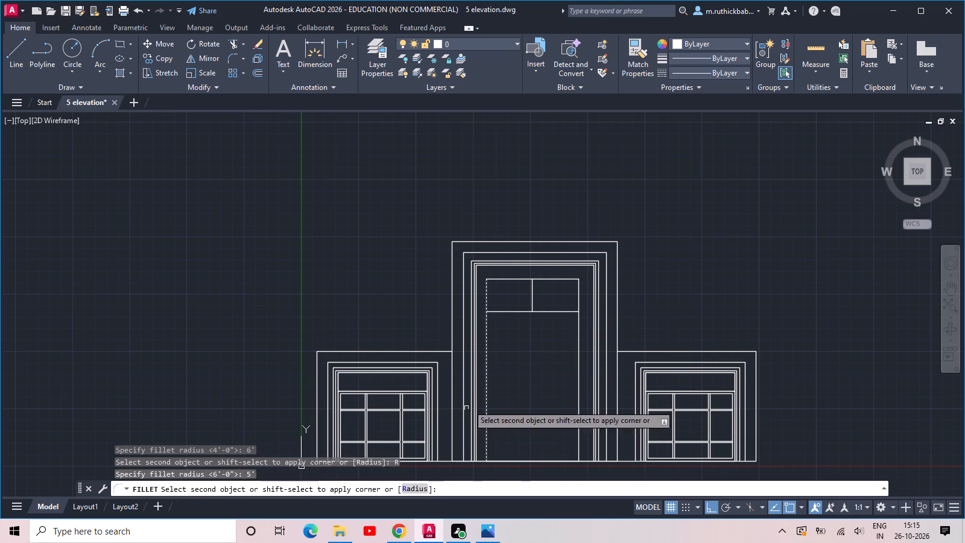
left_click(508, 312)
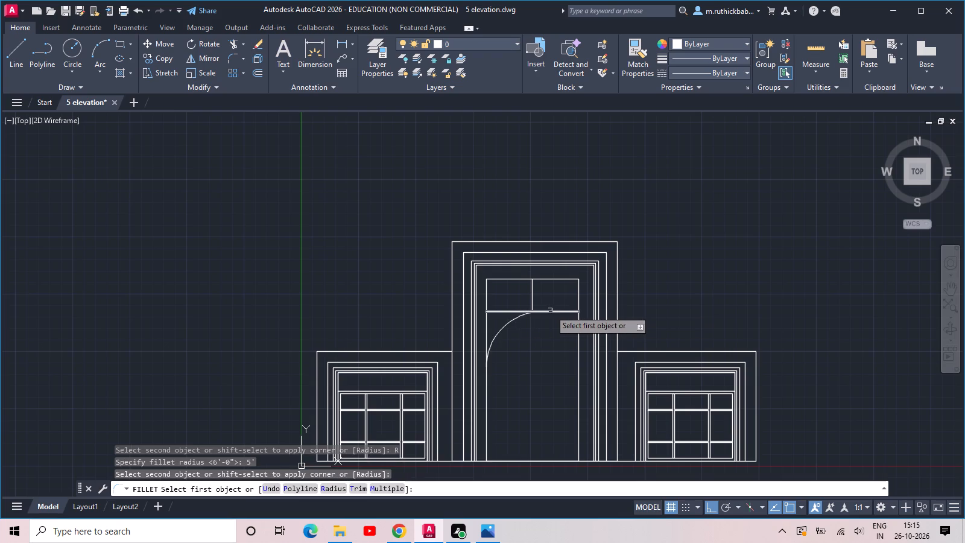
Fillet the horizontal divider with the central opening's right side using the 5' radius, completing the arch.
left_click(550, 310)
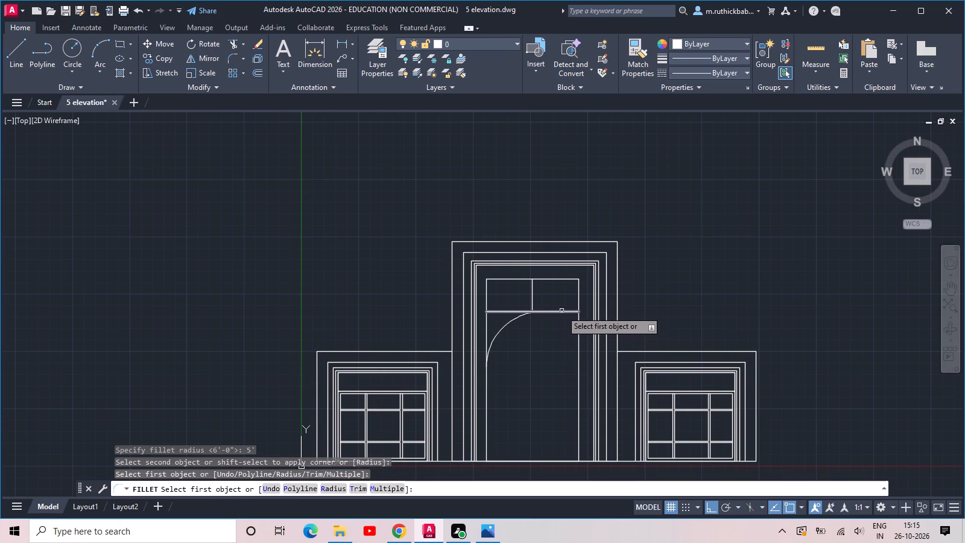
left_click(562, 311)
left_click(577, 345)
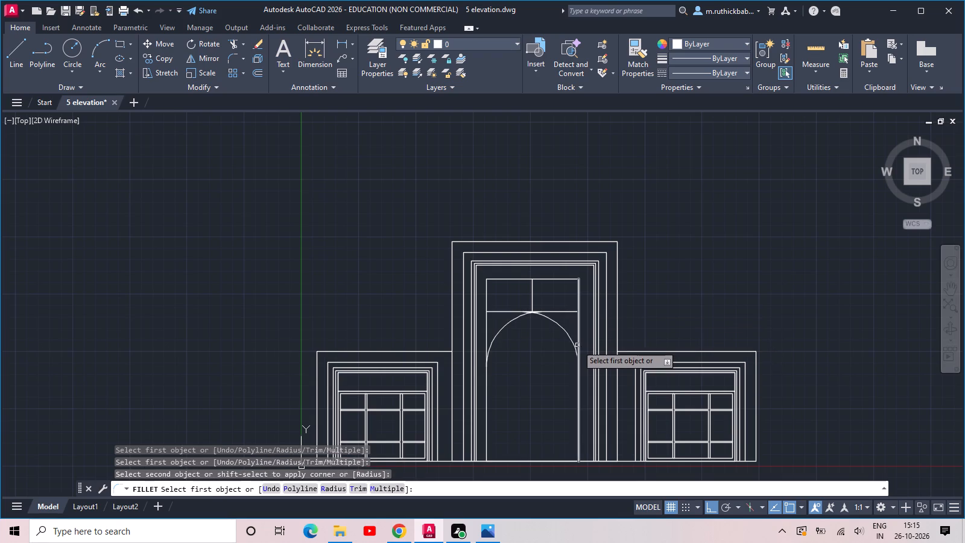
key("Escape")
key("Escape")
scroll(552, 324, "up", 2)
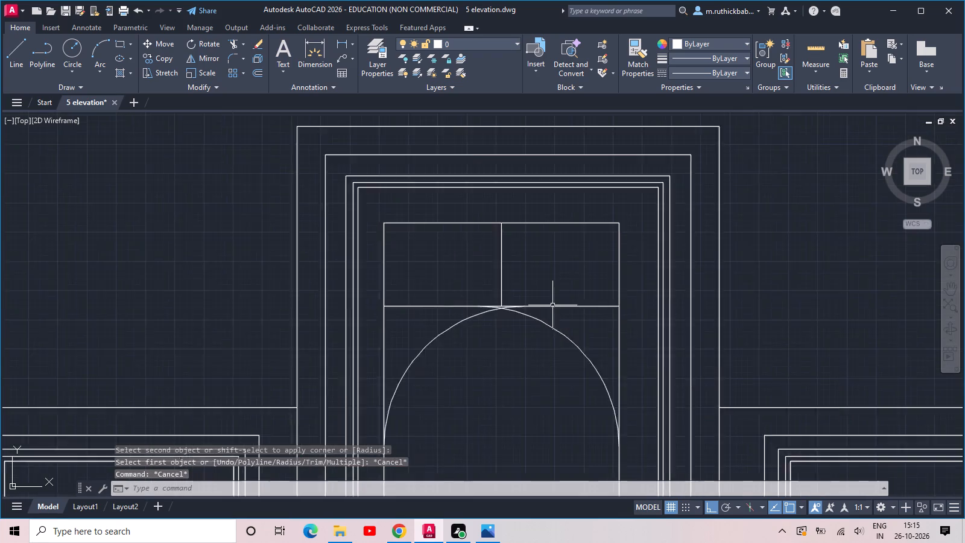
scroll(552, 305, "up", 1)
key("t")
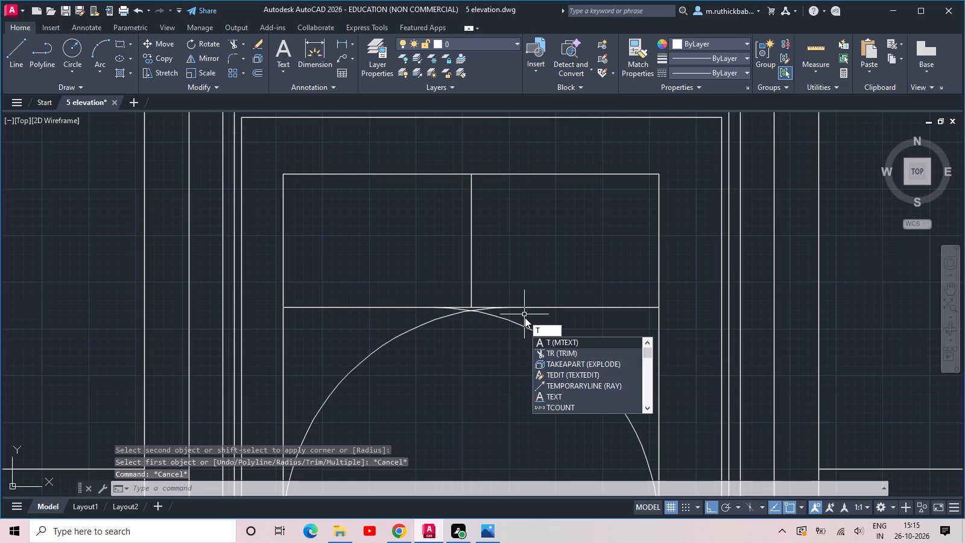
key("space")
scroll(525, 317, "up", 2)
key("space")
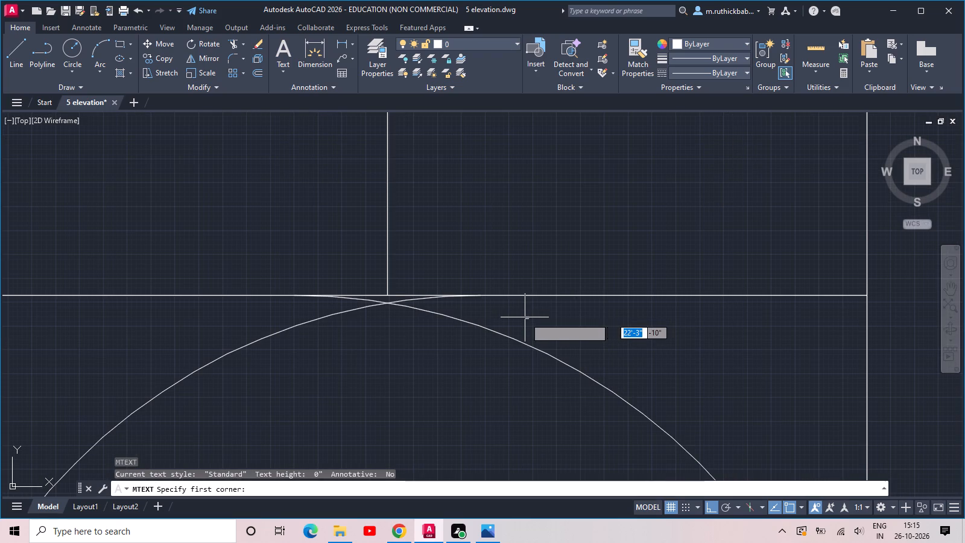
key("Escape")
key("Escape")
Trim the overlapping arc ends that cross at the arch's apex.
type("tr")
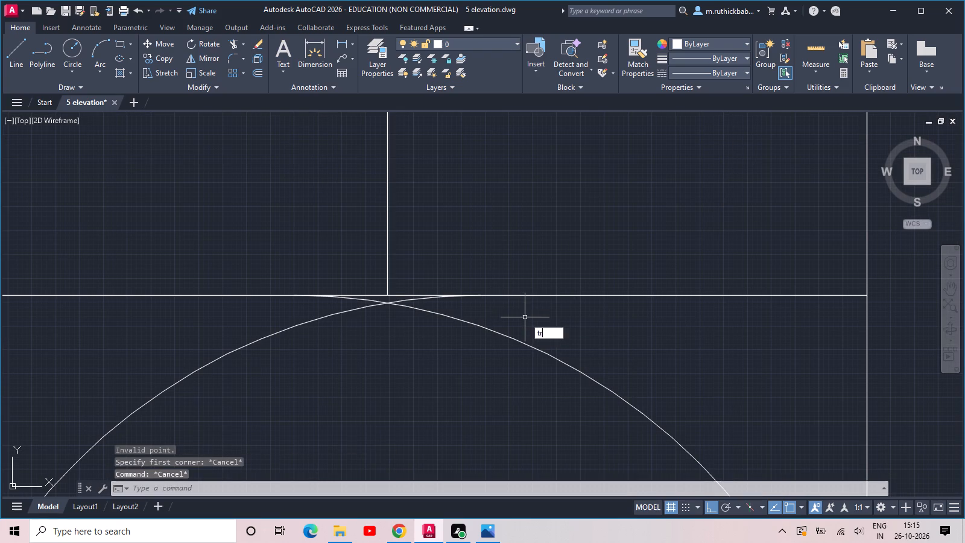
key("space")
key("space")
left_click(525, 317)
left_click(453, 302)
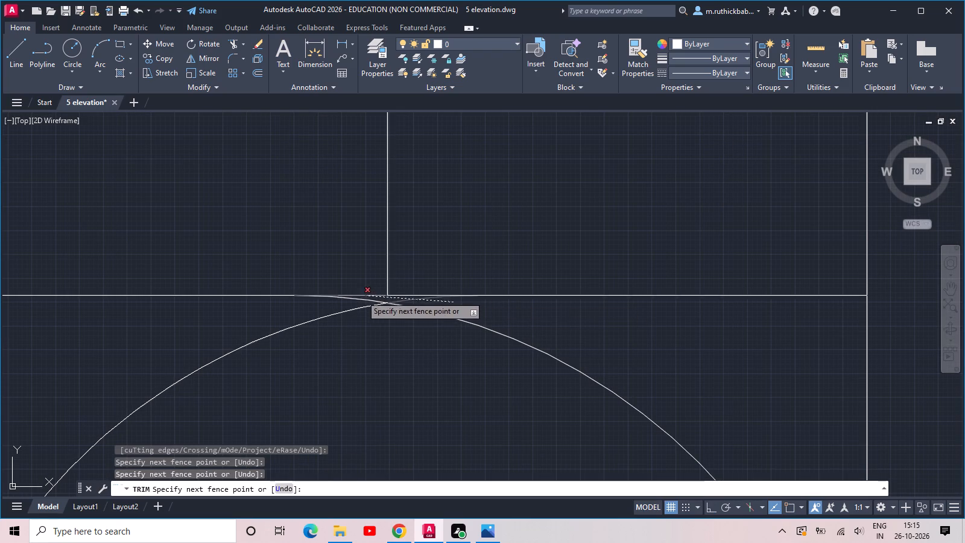
left_click(355, 301)
Trim away the horizontal divider and the vertical centre line above the arch.
left_click(527, 317)
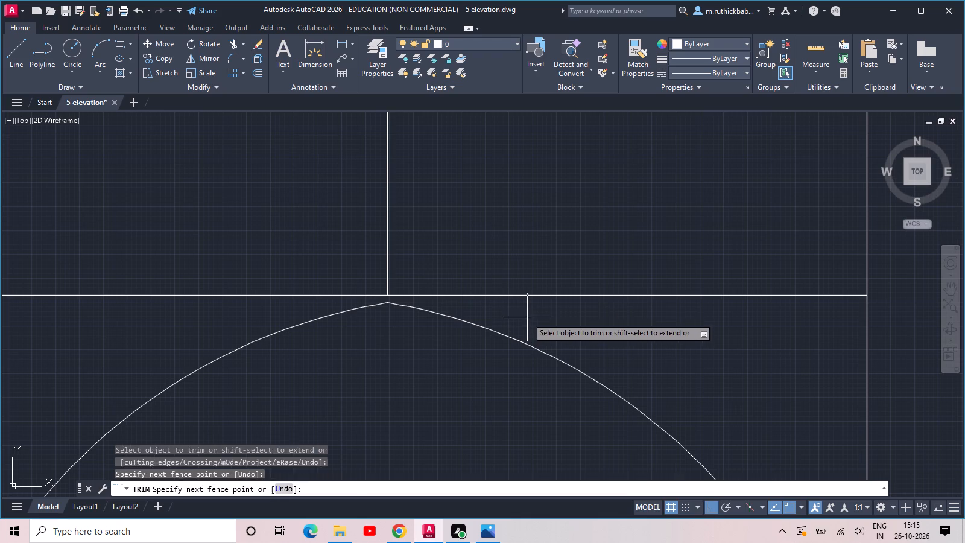
left_click(352, 238)
left_click_drag(362, 229, 350, 235)
left_click(268, 315)
scroll(293, 295, "down", 2)
key("Escape")
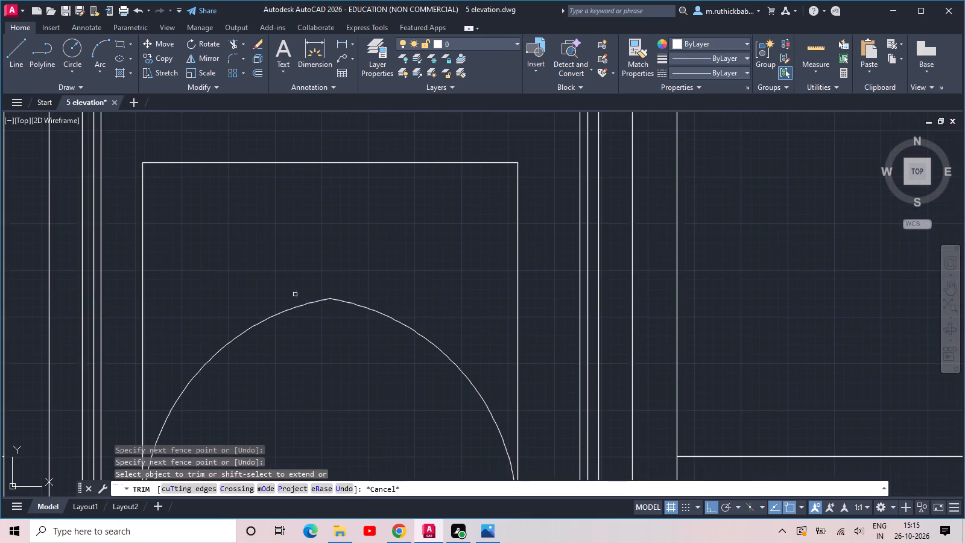
Move both arch arcs straight up along the central opening's sides, using the right arc's lower end as base point.
scroll(293, 320, "down", 3)
middle_click_drag(306, 364, 511, 314)
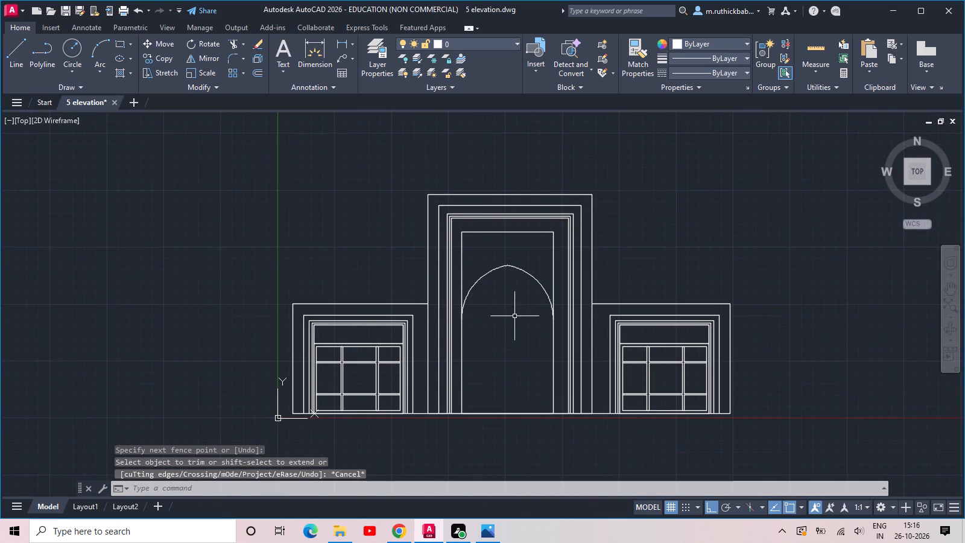
left_click(527, 259)
left_click(484, 287)
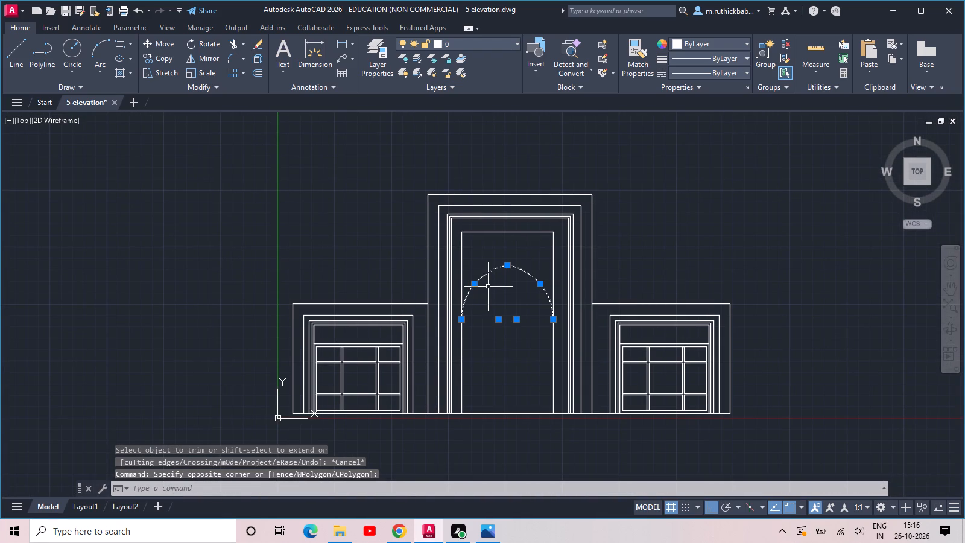
type("mo")
key("v")
key("space")
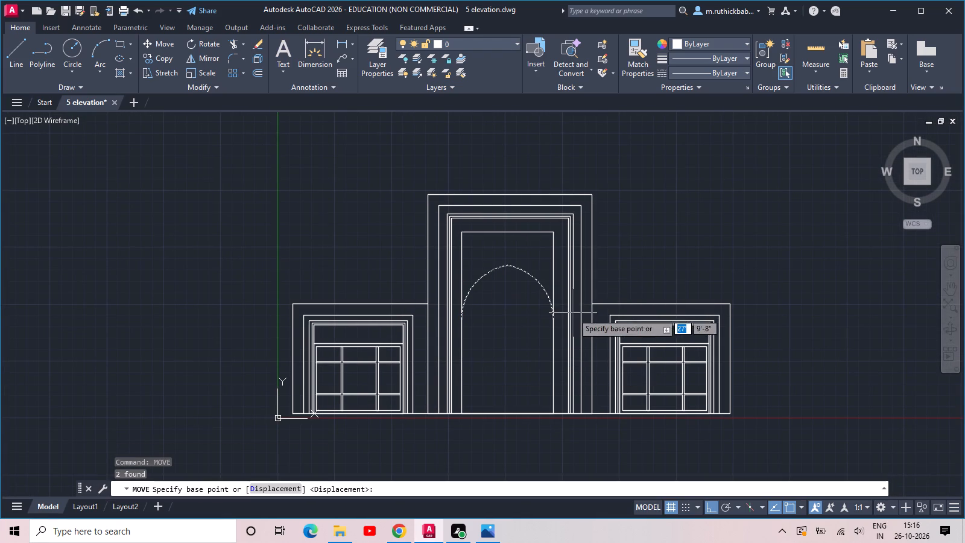
left_click(557, 316)
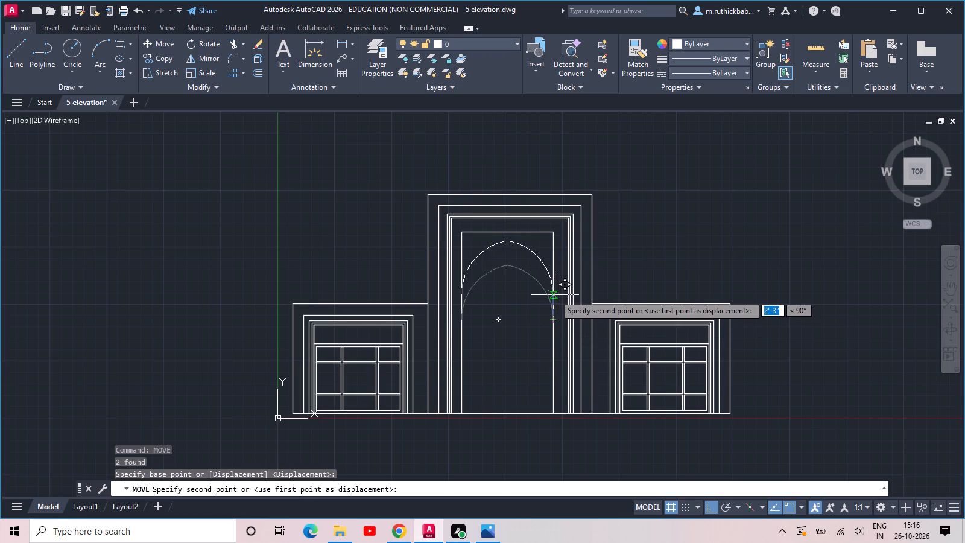
left_click(554, 301)
key("Escape")
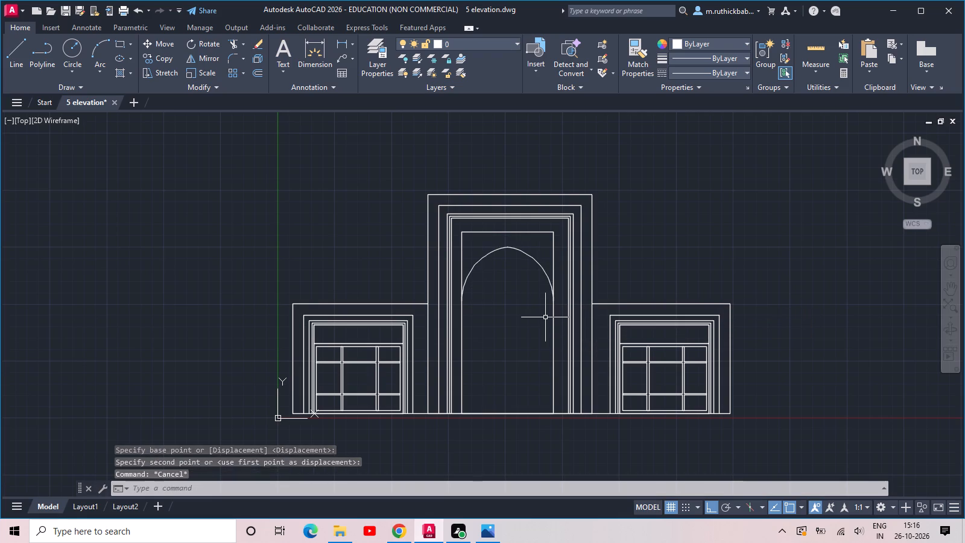
key("Escape")
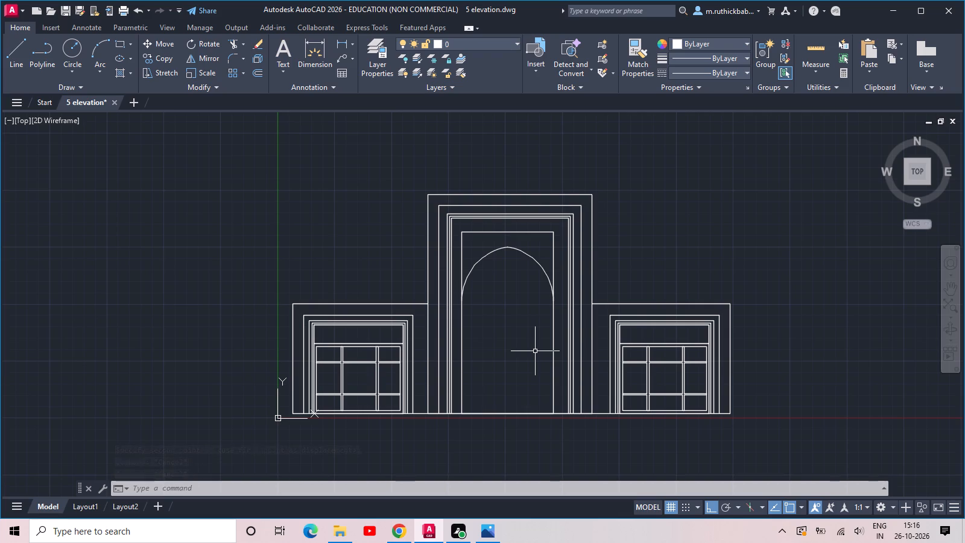
Join the two arch arcs, selecting the opening's side lines and the innermost frame along with them.
left_click(537, 252)
left_click(523, 267)
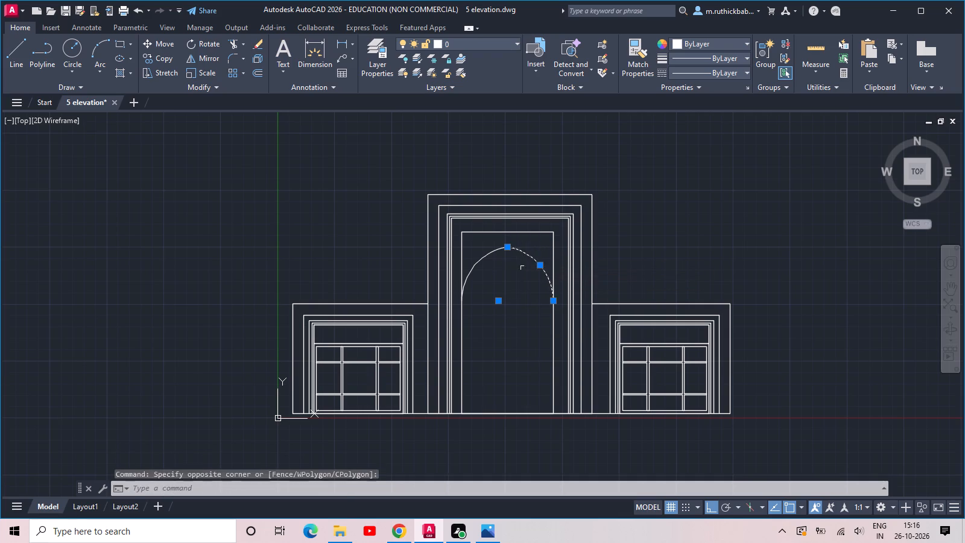
left_click(513, 275)
left_click(487, 244)
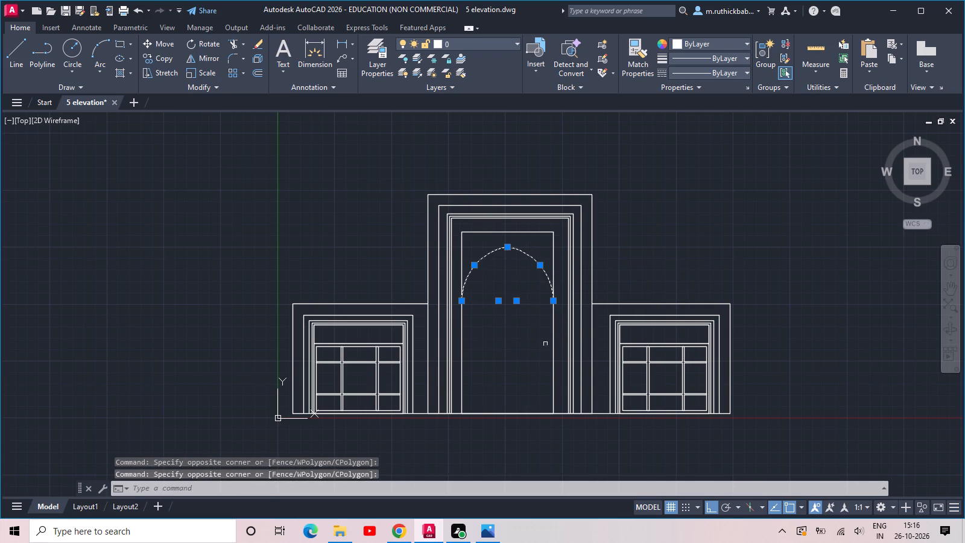
left_click(562, 338)
left_click(451, 363)
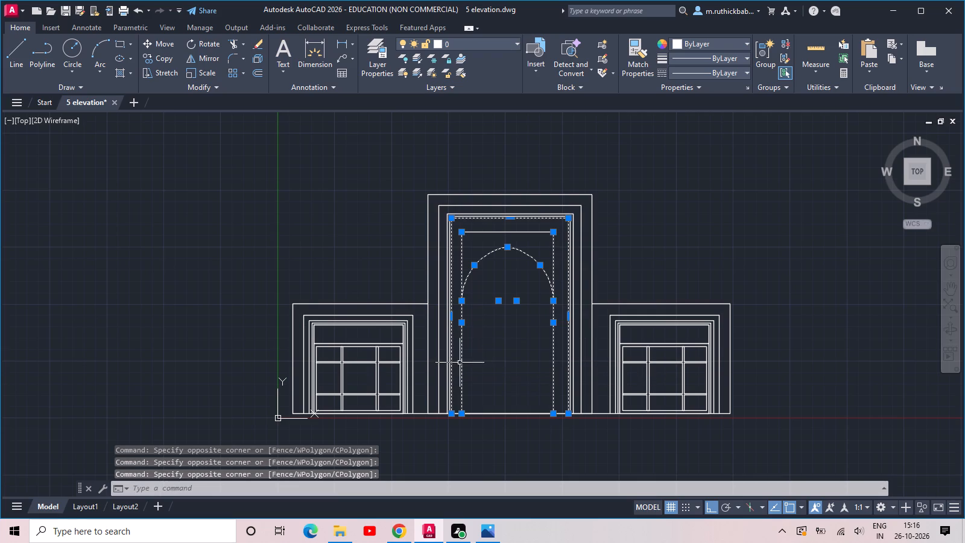
type("j")
key("space")
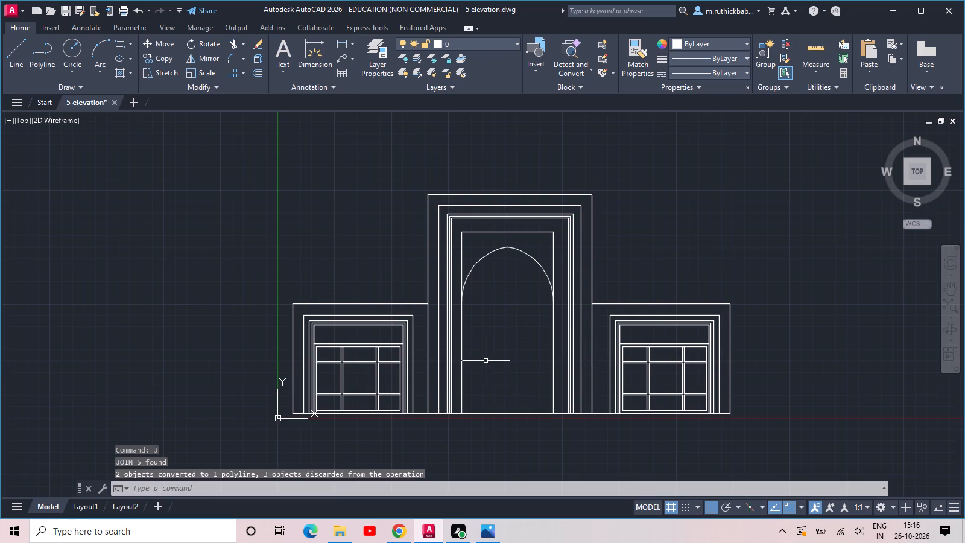
Offset the joined arch and the central opening's two side lines inward by 4.
key("o")
key("f")
type("f")
key("space")
type("4")
key("space")
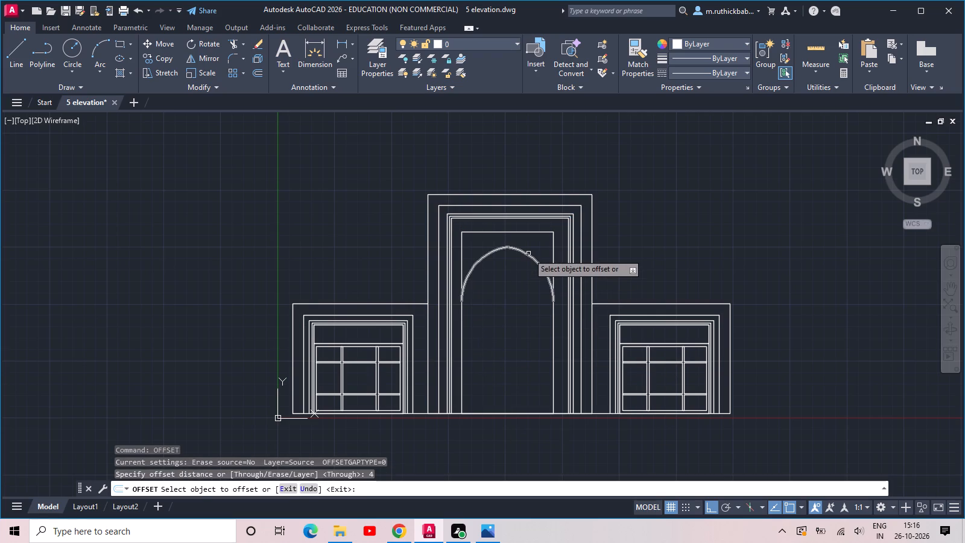
left_click(528, 254)
left_click(522, 270)
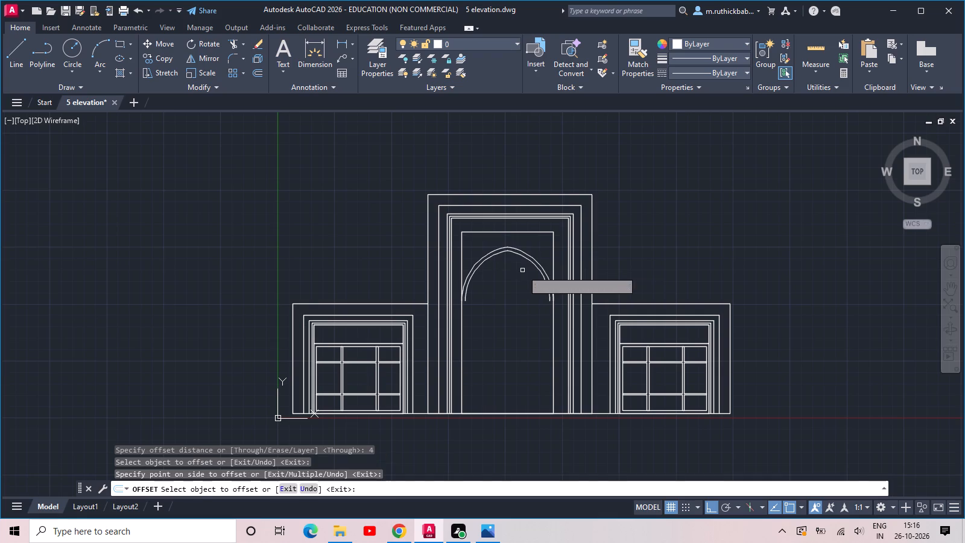
left_click(463, 331)
left_click(471, 331)
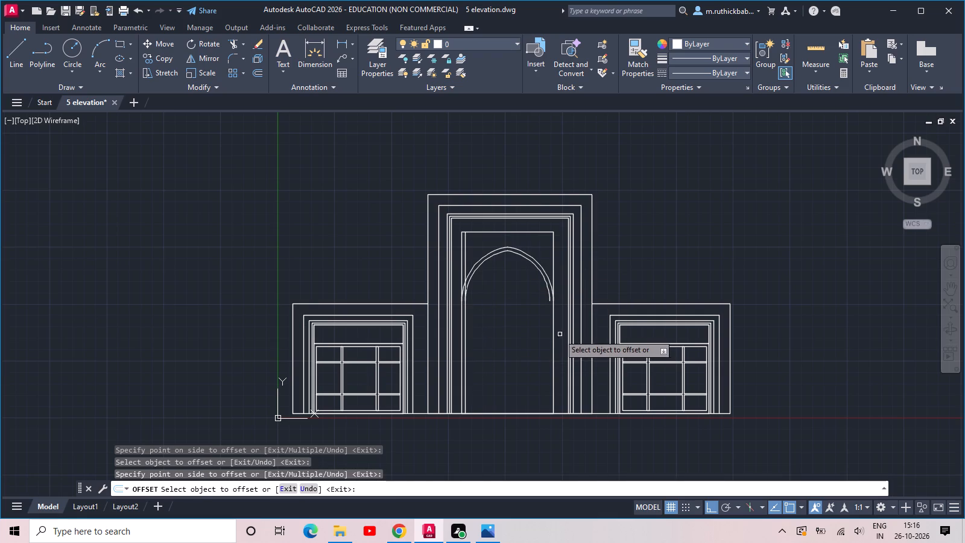
left_click(554, 335)
left_click(537, 343)
key("Escape")
key("Escape")
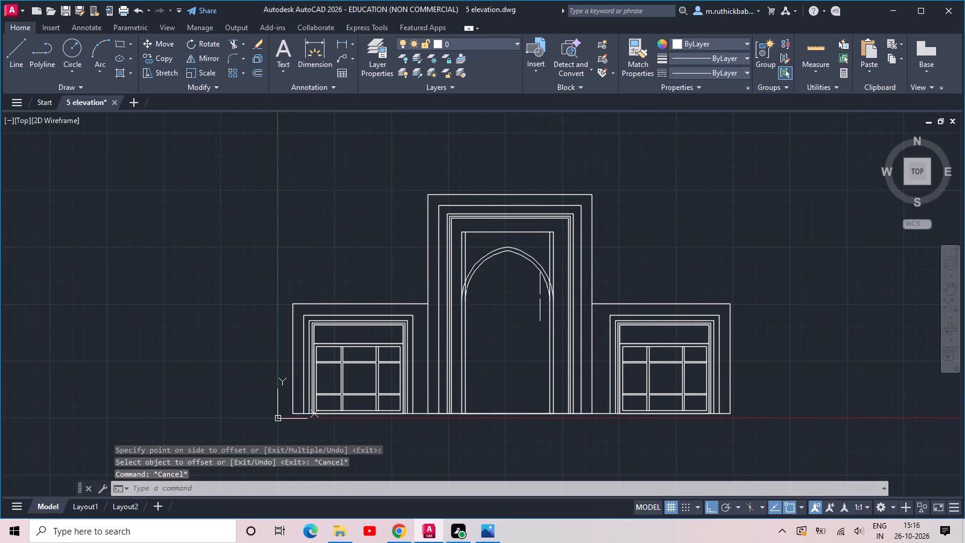
Trim the inner offset side lines where they extend above the base of the inner arch.
type("tr")
key("space")
key("space")
scroll(455, 279, "up", 2)
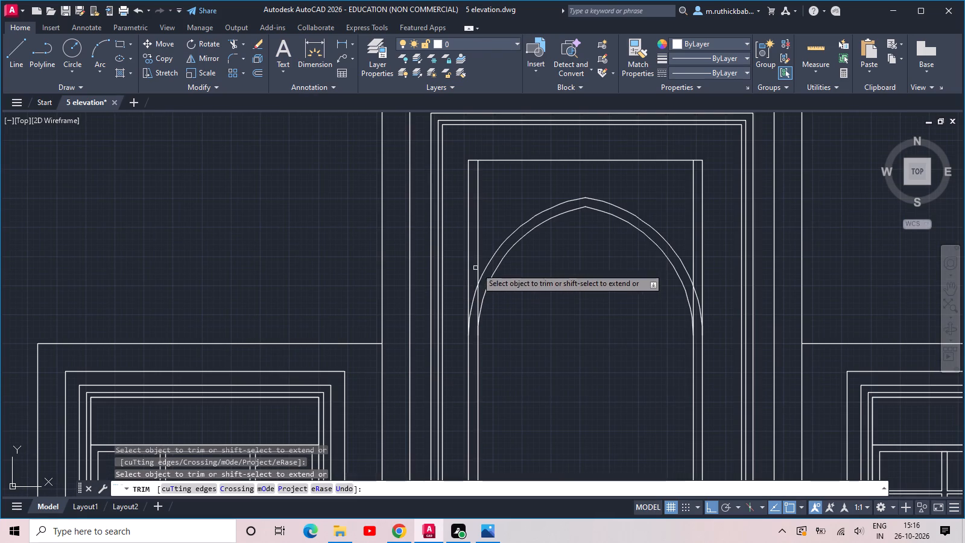
left_click(478, 270)
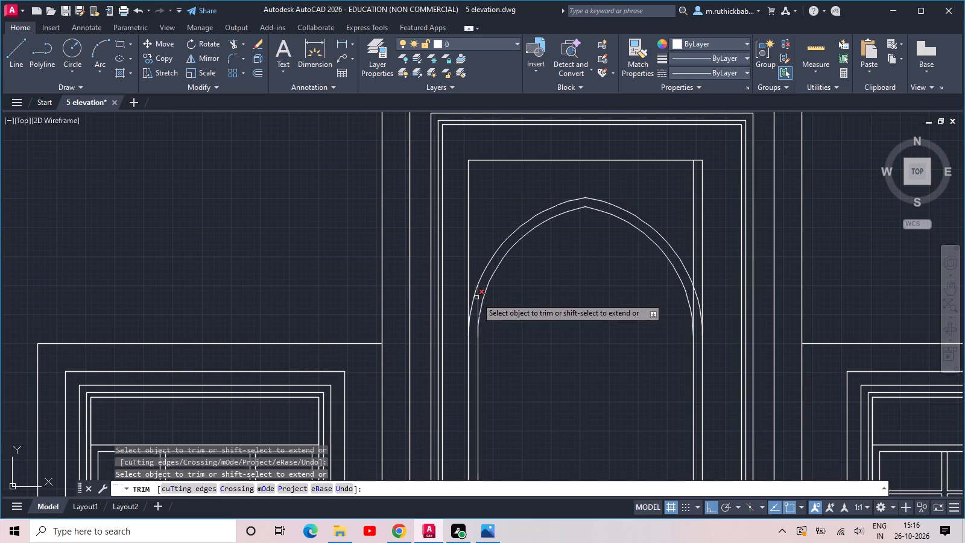
left_click(476, 297)
left_click(693, 301)
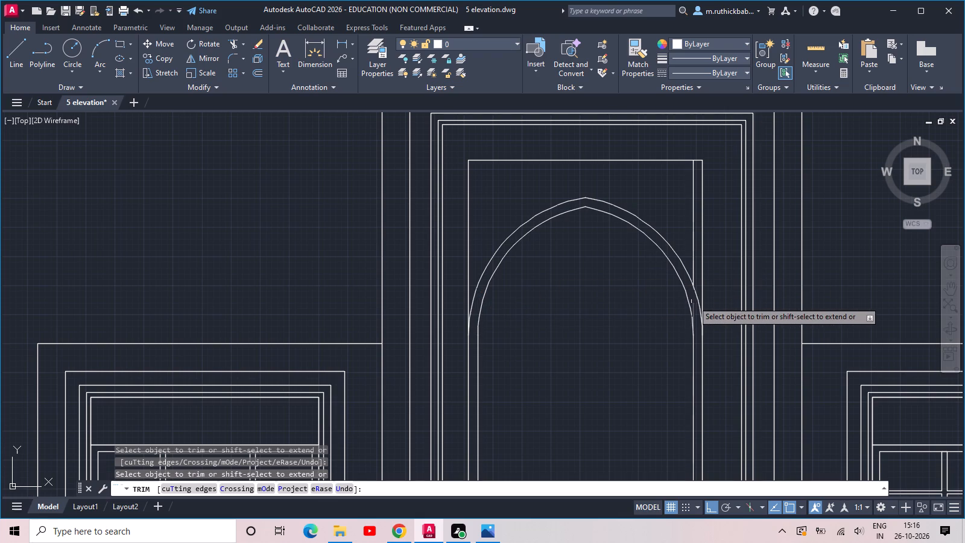
left_click(695, 257)
left_click(685, 245)
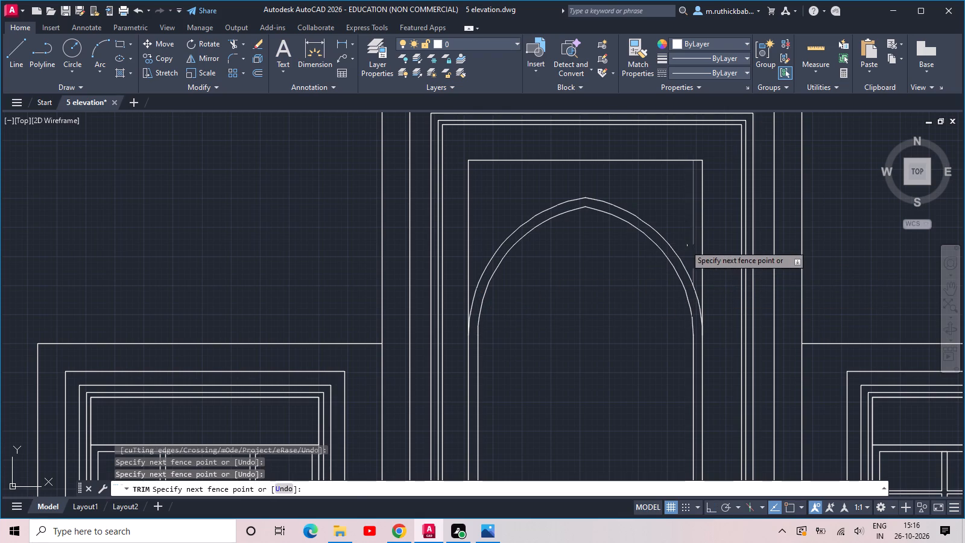
scroll(685, 244, "down", 2)
key("Escape")
Draw a horizontal rectangular band about 7'-8" wide between the inner side lines, below the arch curve.
middle_click_drag(664, 295, 618, 316)
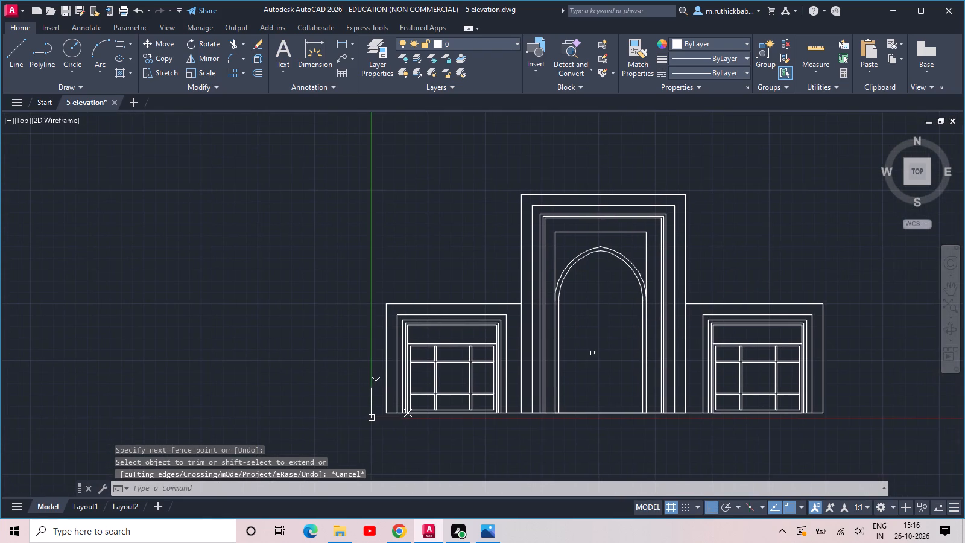
middle_click_drag(578, 370, 563, 364)
scroll(581, 323, "up", 1)
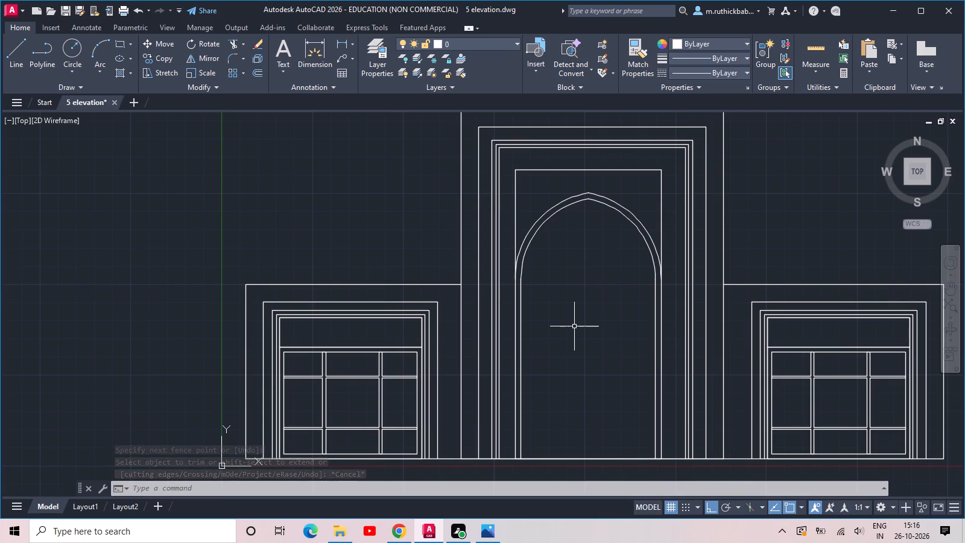
key("r")
key("e")
key("c")
key("space")
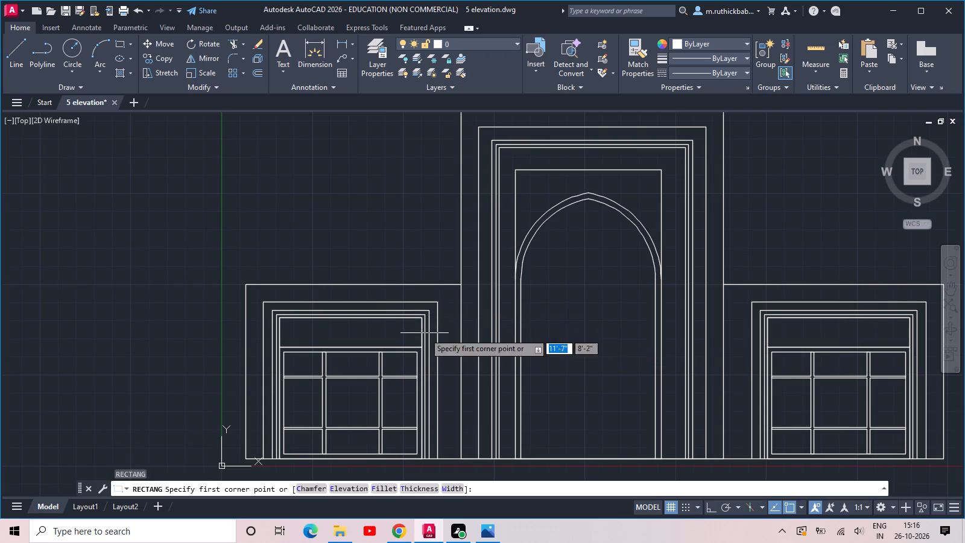
left_click(521, 317)
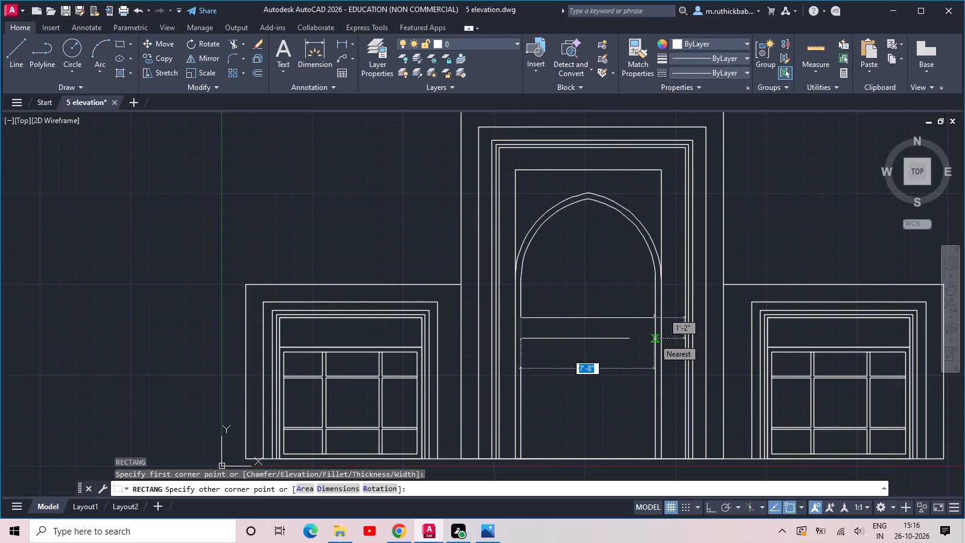
left_click(653, 342)
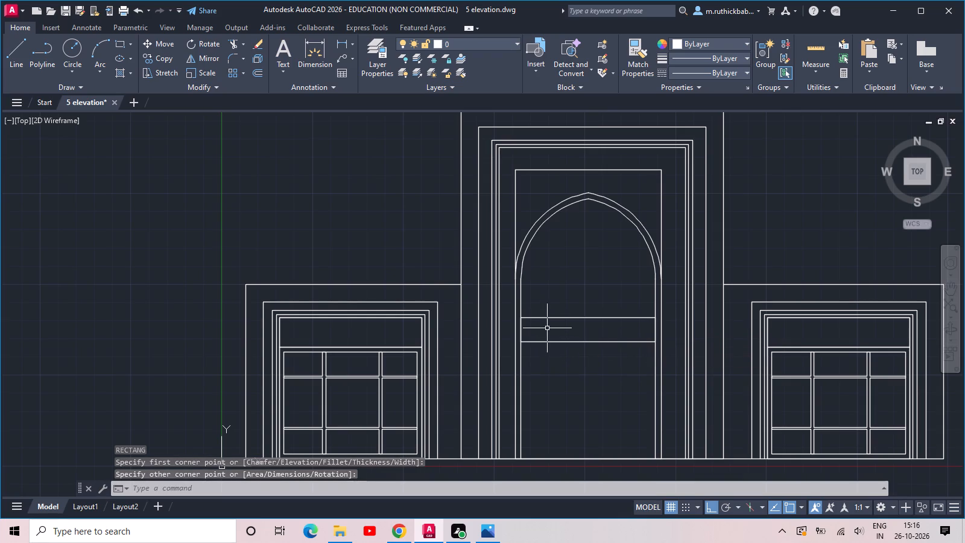
Draw a second full-width rectangle over the band's upper half, from its top-left corner to its right side's midpoint.
key("space")
left_click(520, 320)
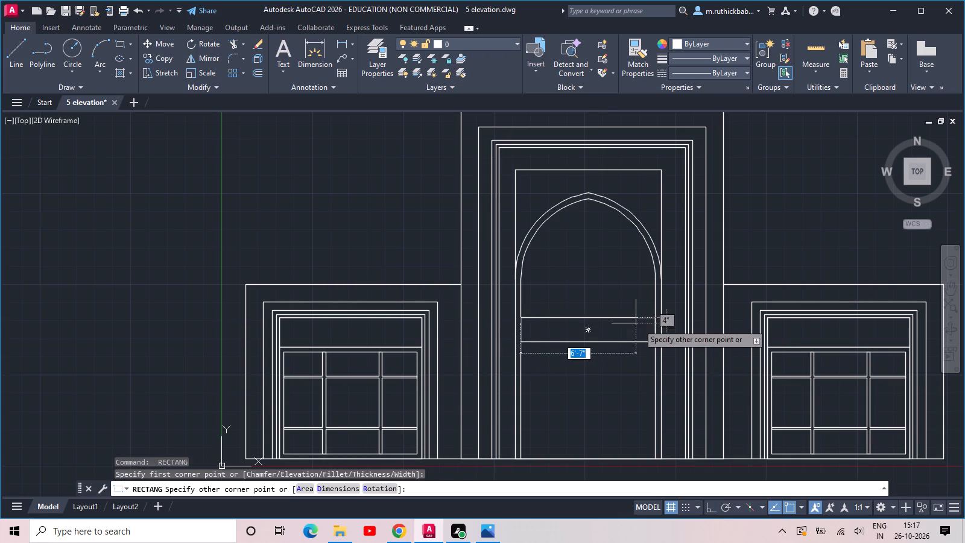
left_click(654, 325)
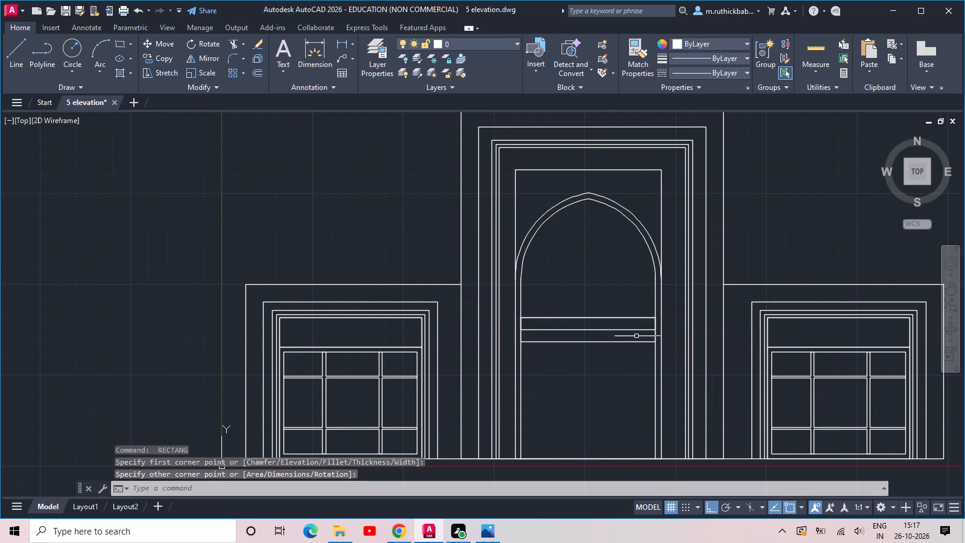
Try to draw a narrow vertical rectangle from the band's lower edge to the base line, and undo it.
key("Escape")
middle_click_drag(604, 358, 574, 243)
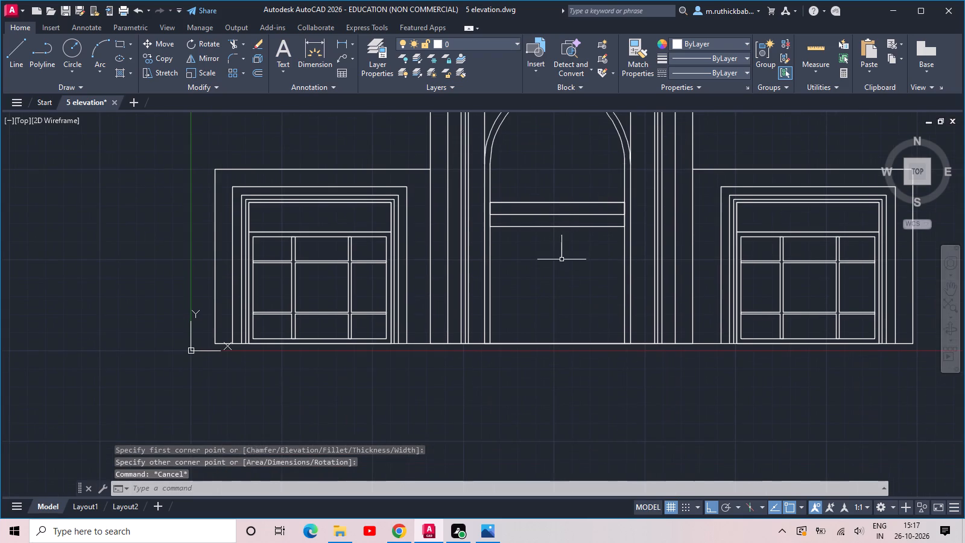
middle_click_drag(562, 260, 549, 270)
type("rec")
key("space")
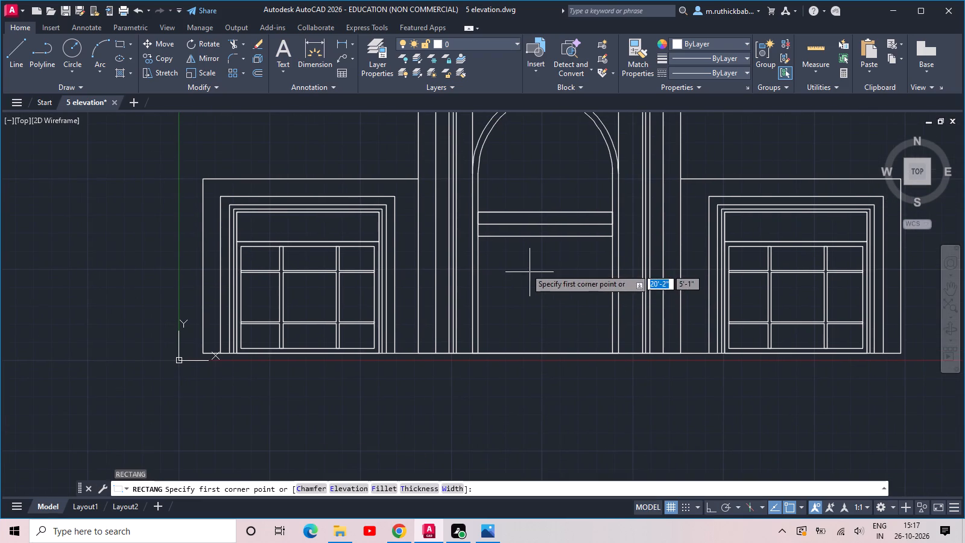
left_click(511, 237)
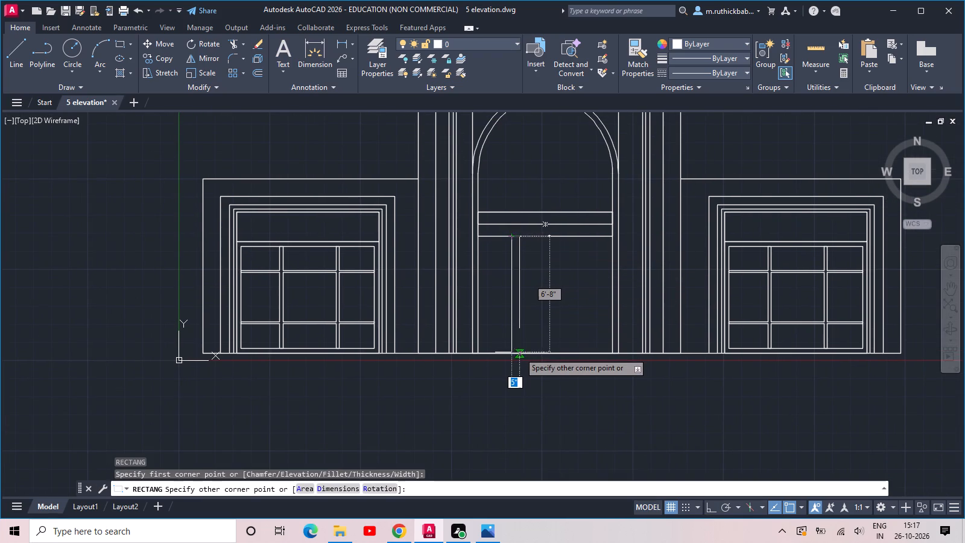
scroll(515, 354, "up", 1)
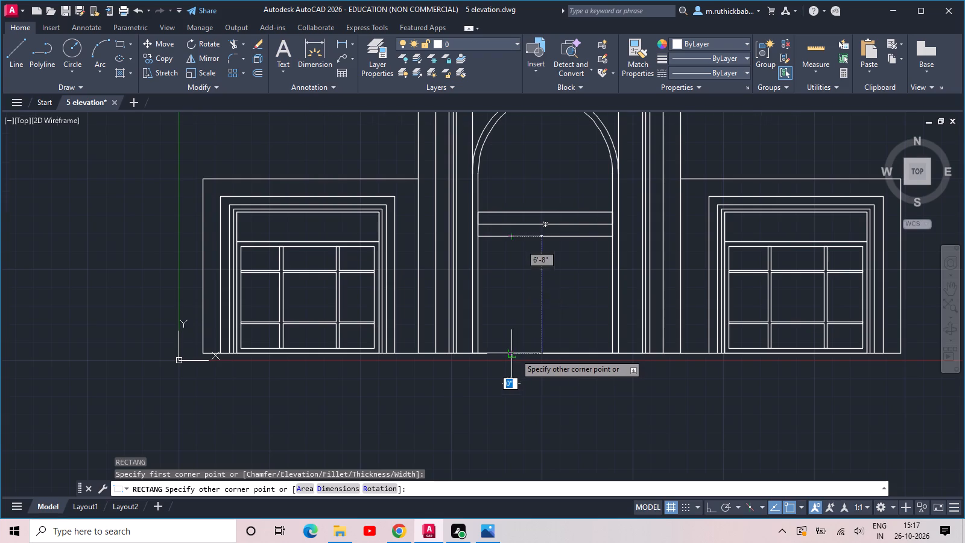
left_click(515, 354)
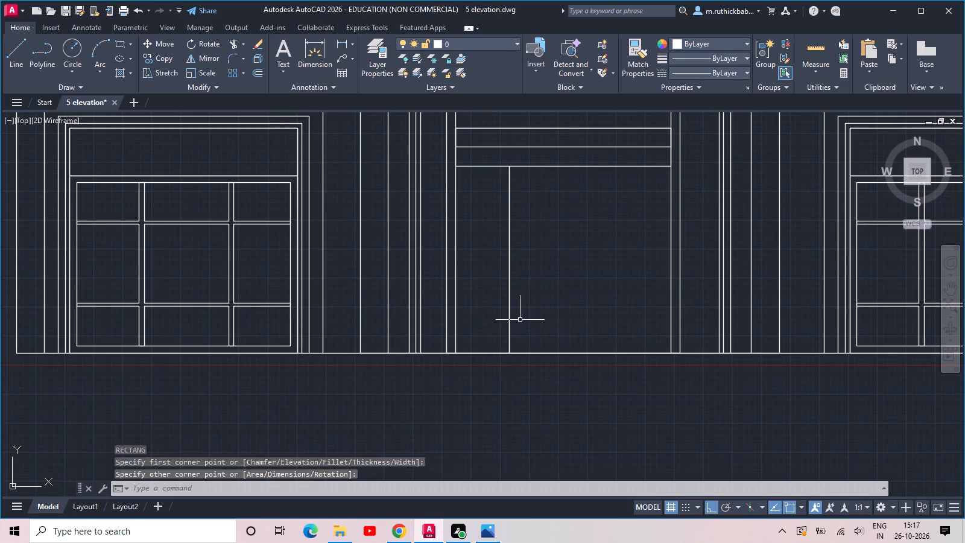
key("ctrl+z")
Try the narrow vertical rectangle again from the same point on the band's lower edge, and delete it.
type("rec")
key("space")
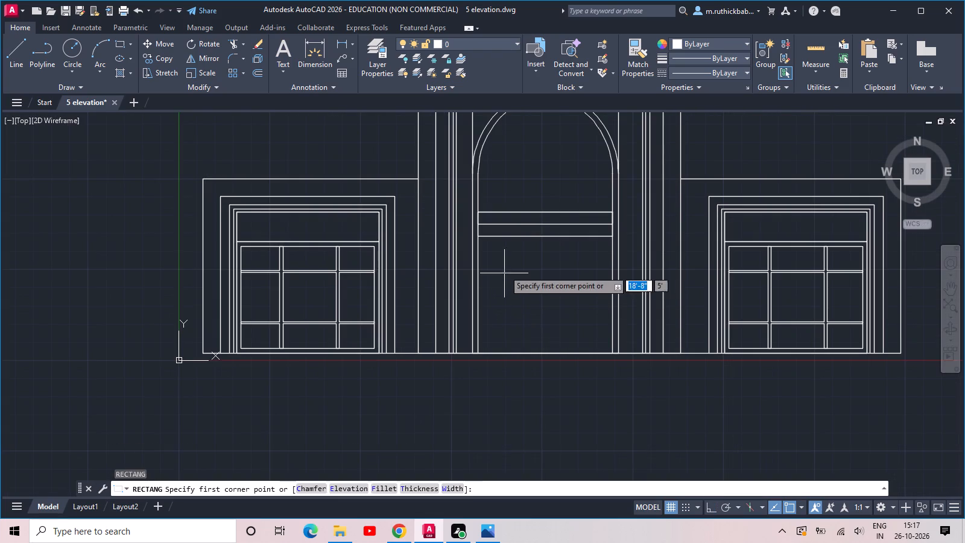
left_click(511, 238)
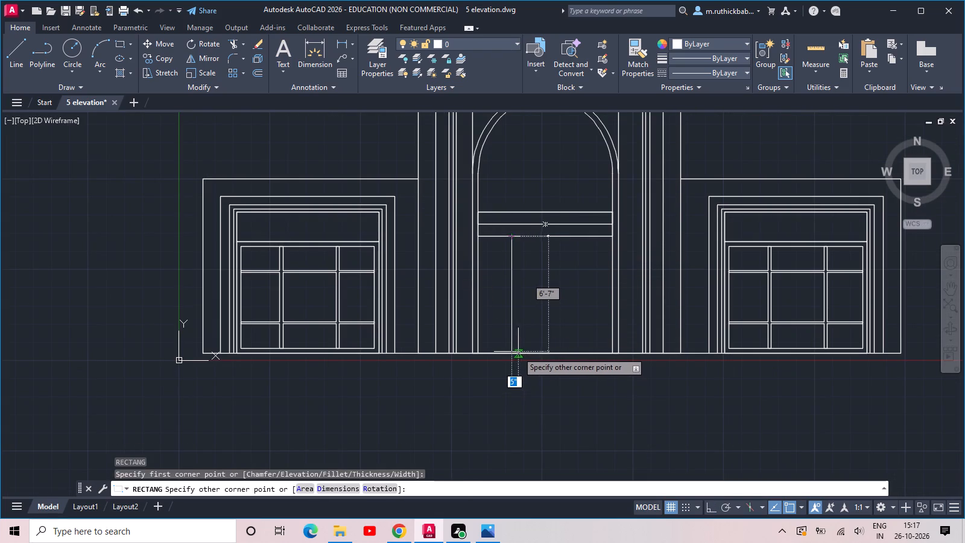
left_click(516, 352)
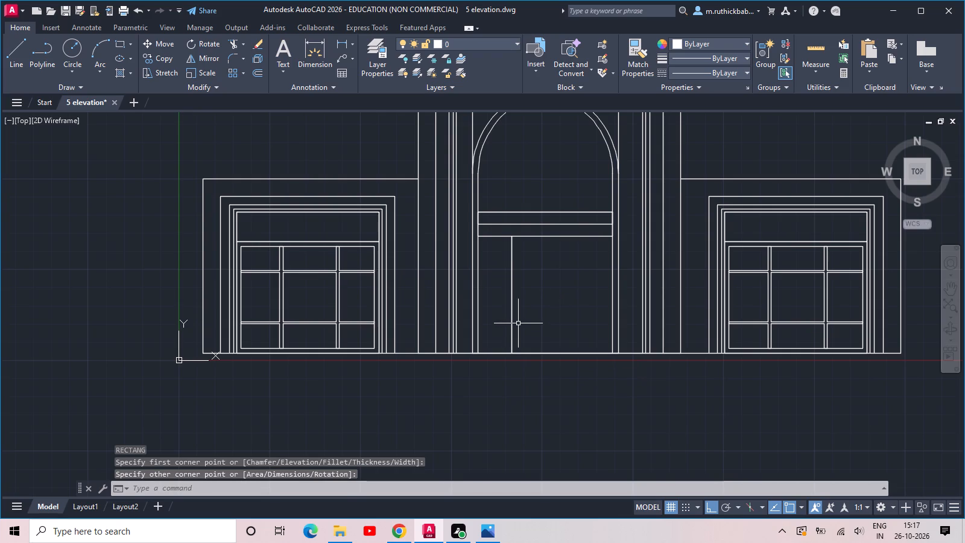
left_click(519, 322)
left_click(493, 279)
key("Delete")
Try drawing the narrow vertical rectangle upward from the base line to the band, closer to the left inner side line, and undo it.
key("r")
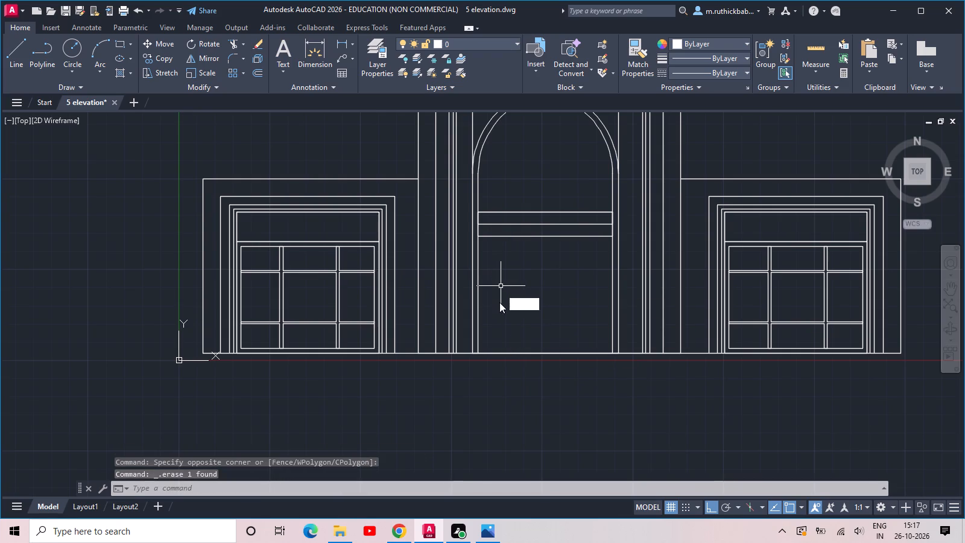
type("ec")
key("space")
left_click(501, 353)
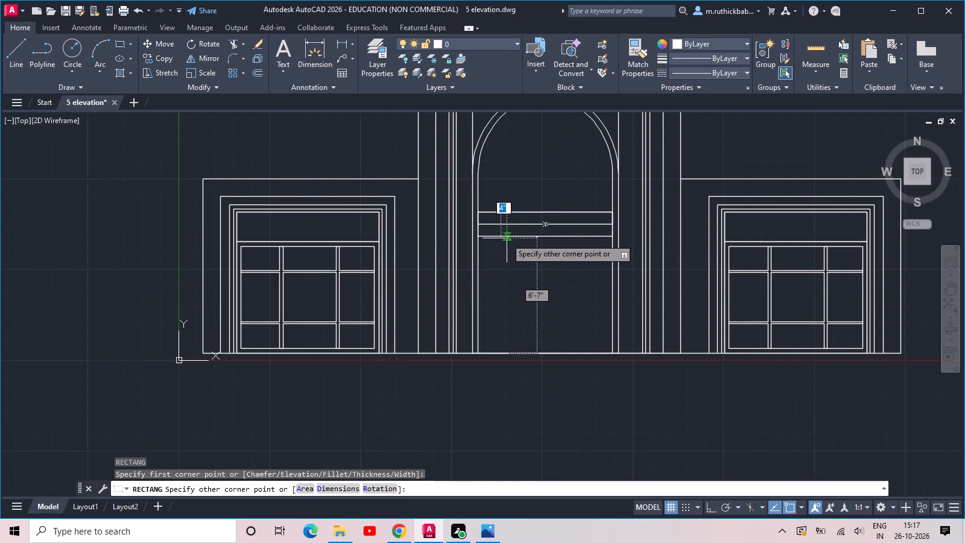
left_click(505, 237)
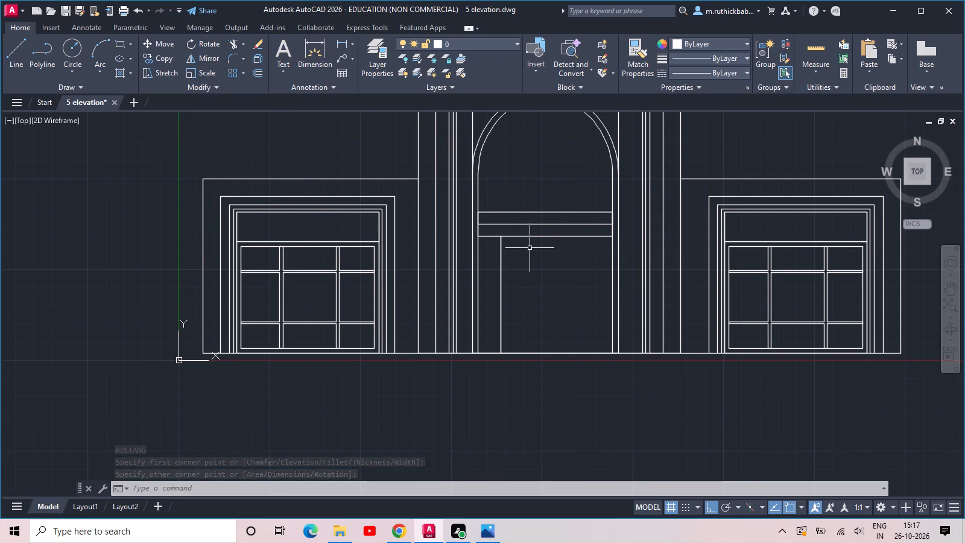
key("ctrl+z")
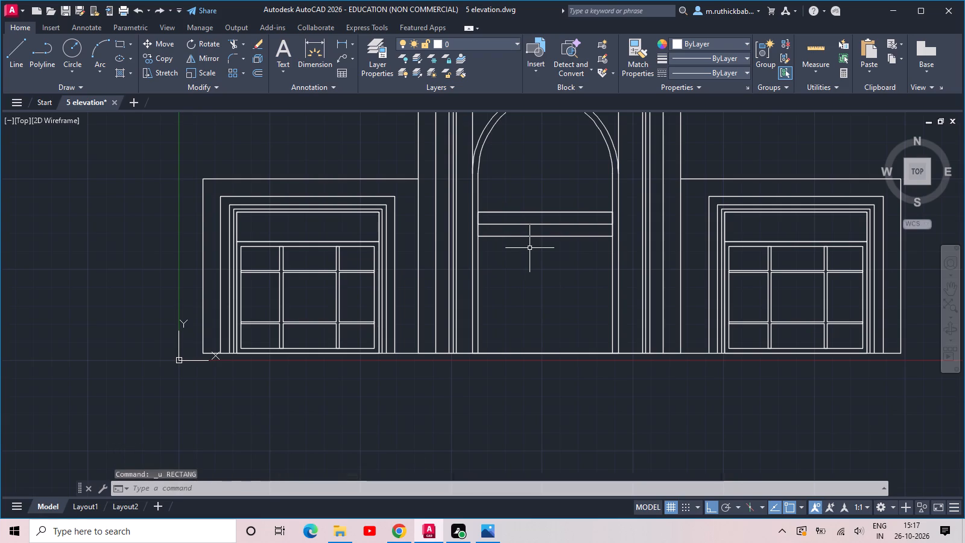
Draw a 2" wide, about 6'-9" high vertical bar from the band's lower edge to the base line, near the left inner side line.
type("rec")
key("space")
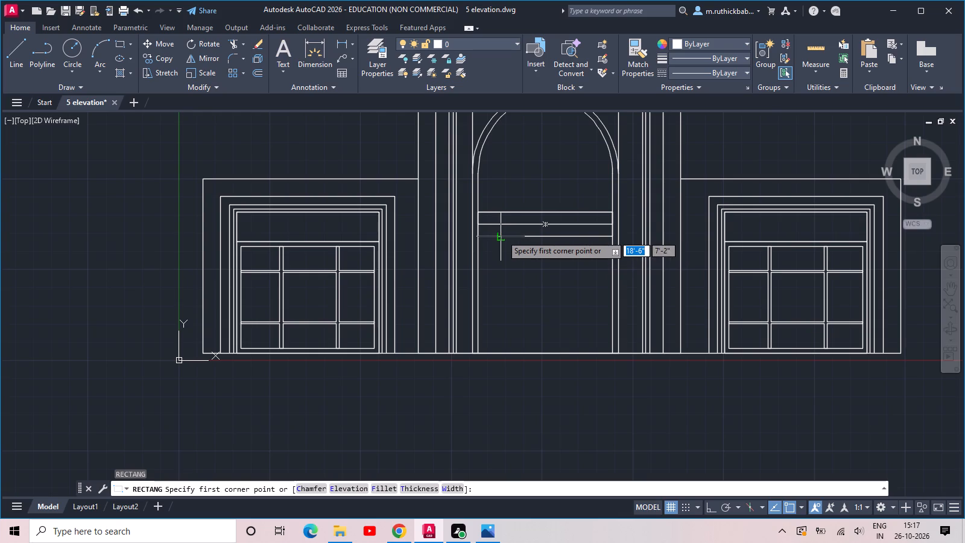
left_click(499, 237)
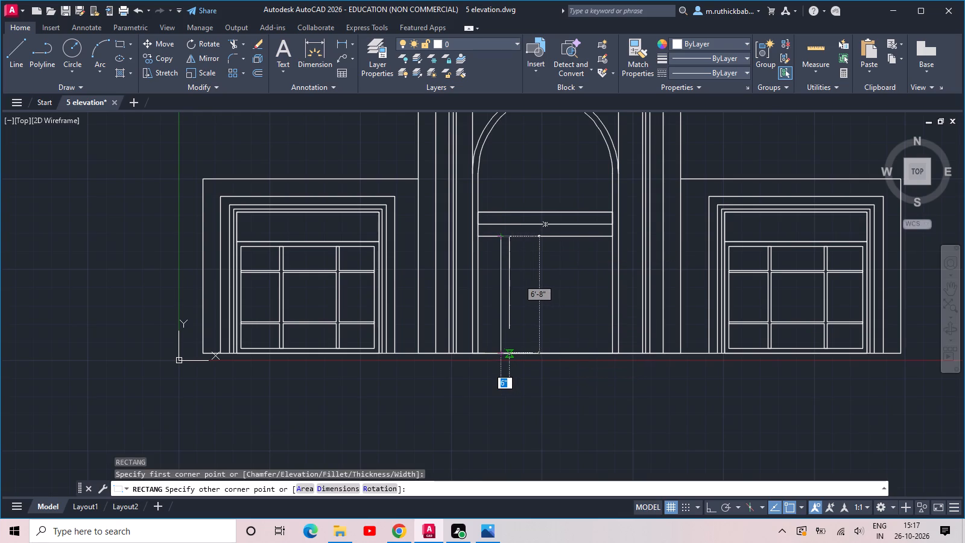
key("2")
key("Tab")
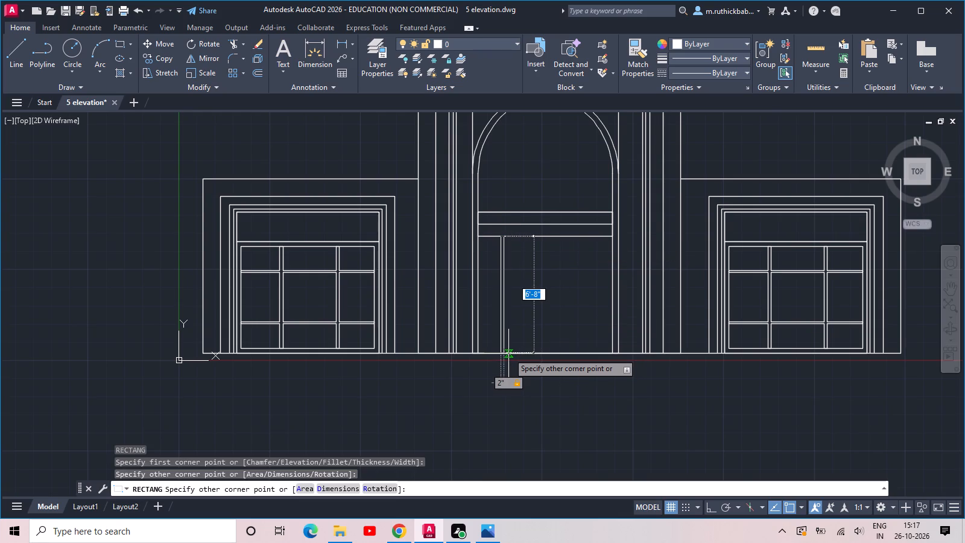
key("Return")
Copy the vertical bar twice along the base line, to the middle and the right part of the central opening.
left_click(513, 305)
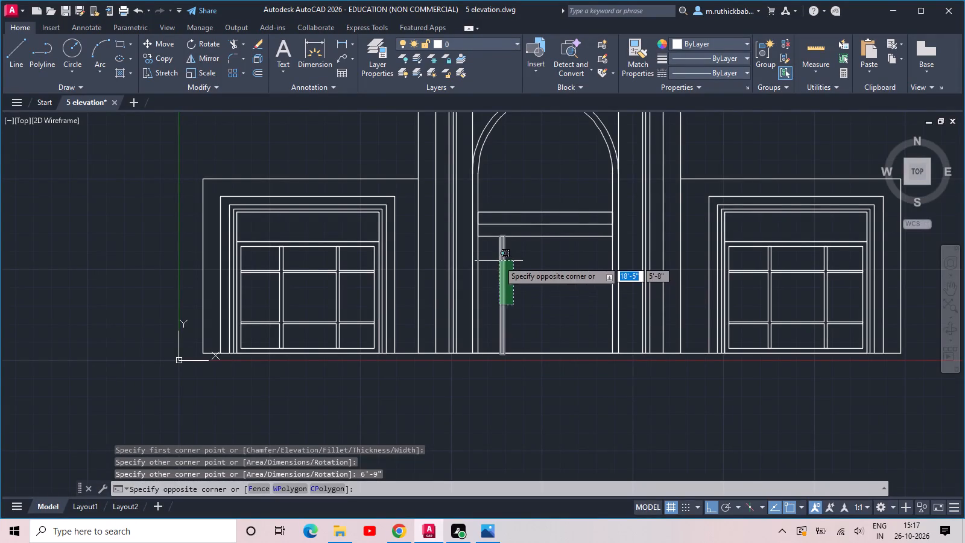
left_click(499, 260)
key("c")
key("o")
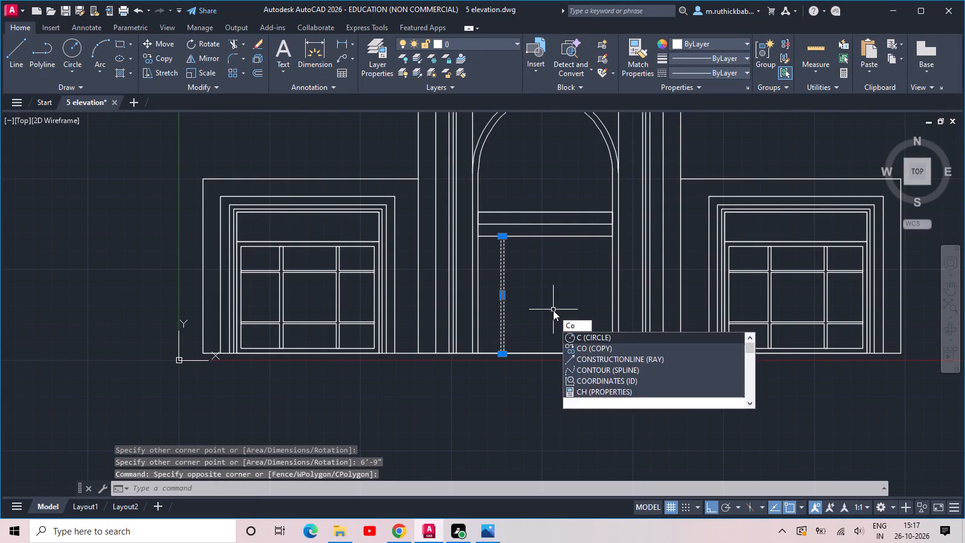
key("space")
left_click(481, 352)
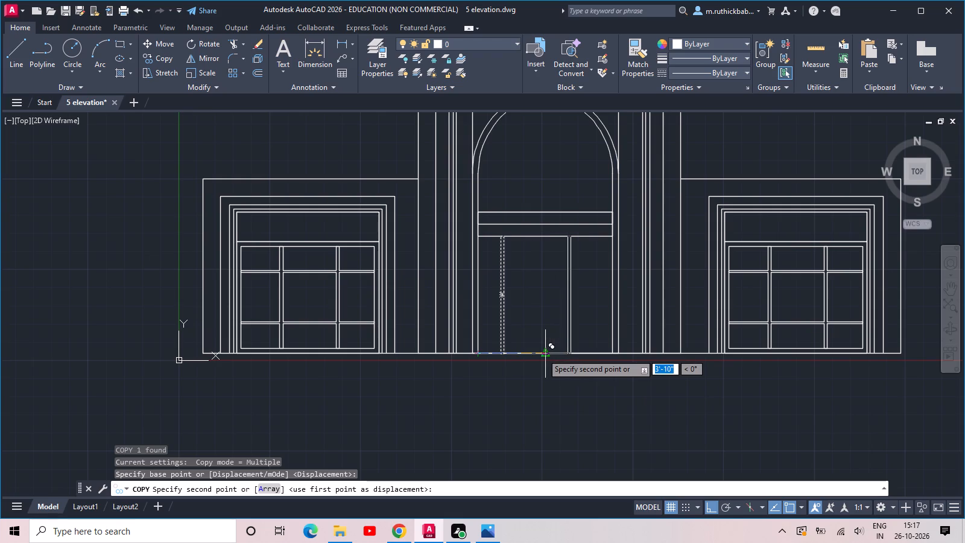
left_click(521, 352)
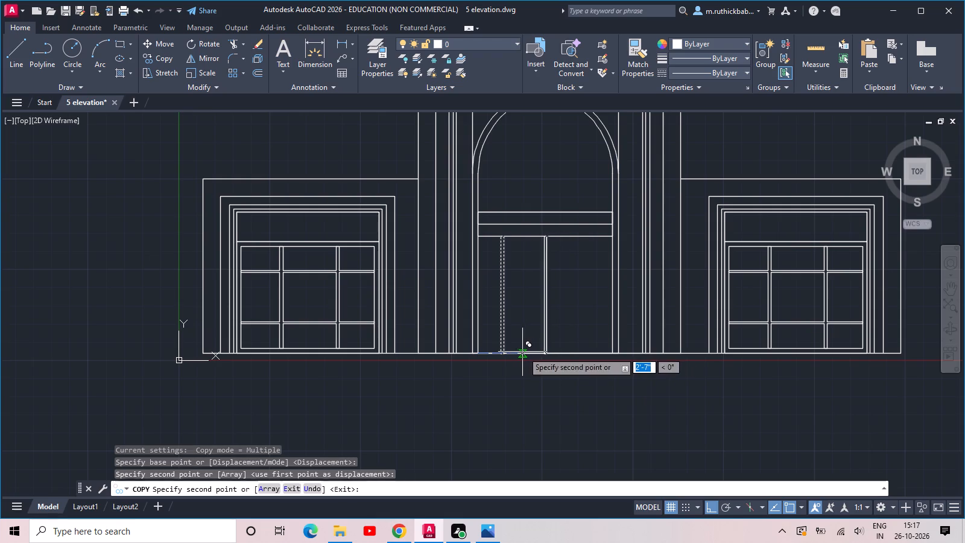
left_click(557, 353)
key("Escape")
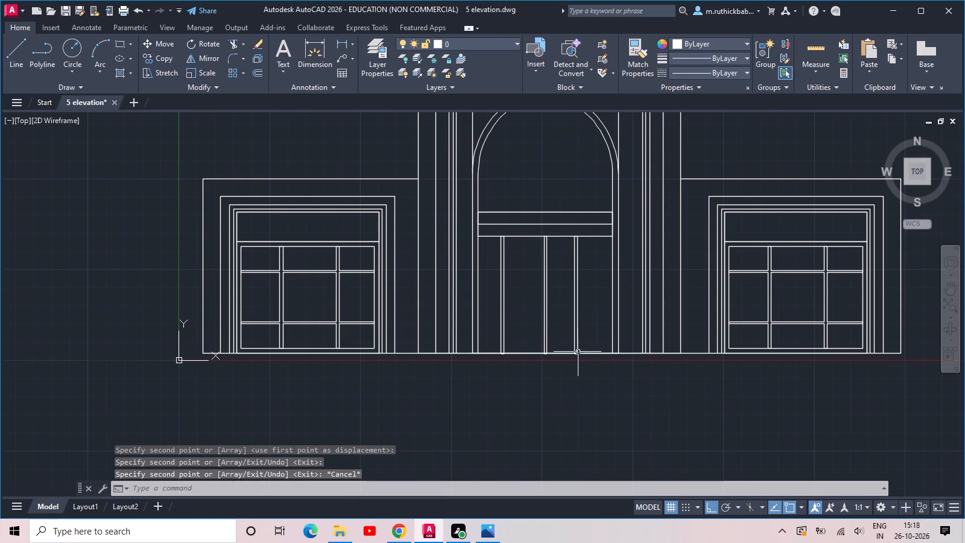
Move the rightmost vertical bar about 5" to the right along the base line.
left_click_drag(586, 334, 586, 326)
left_click(568, 302)
key("m")
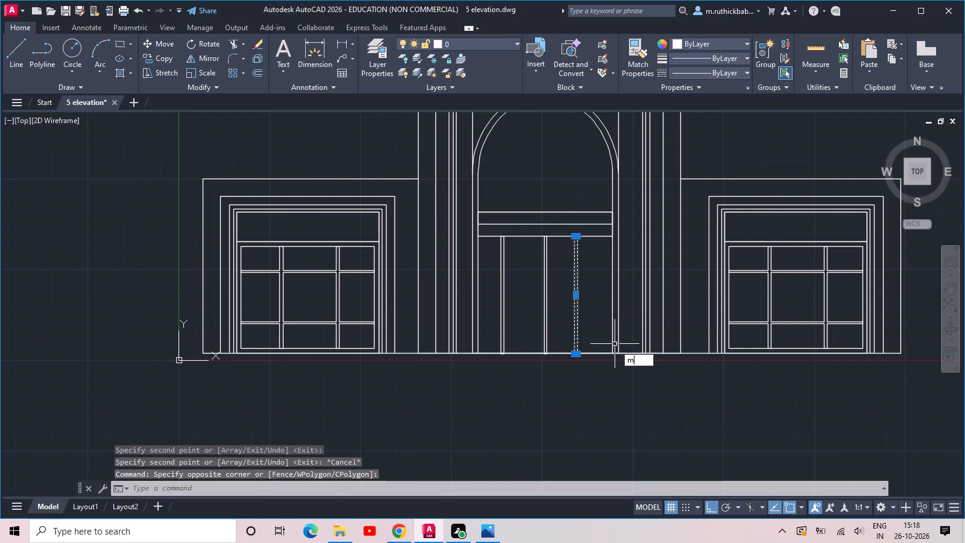
key("o")
key("v")
key("space")
scroll(582, 367, "up", 2)
scroll(548, 333, "up", 1)
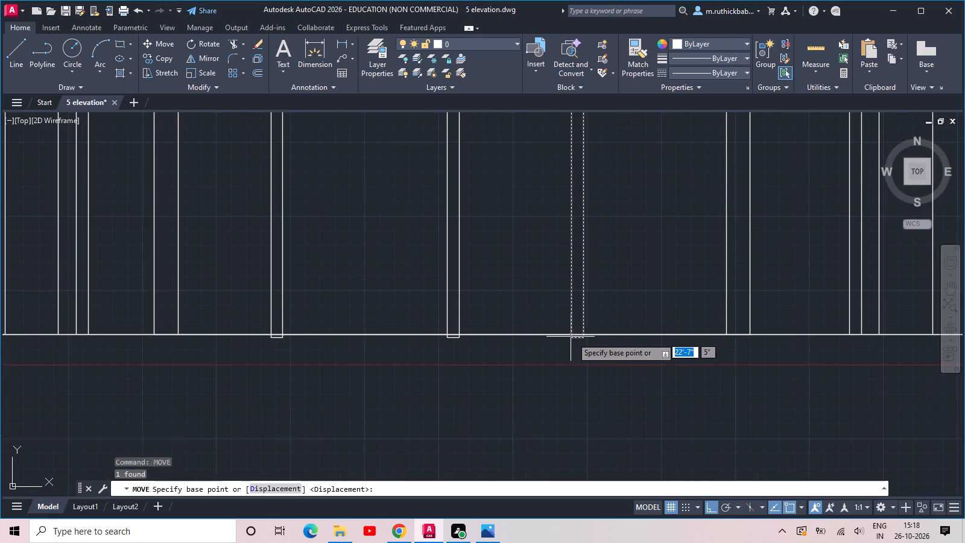
left_click(579, 338)
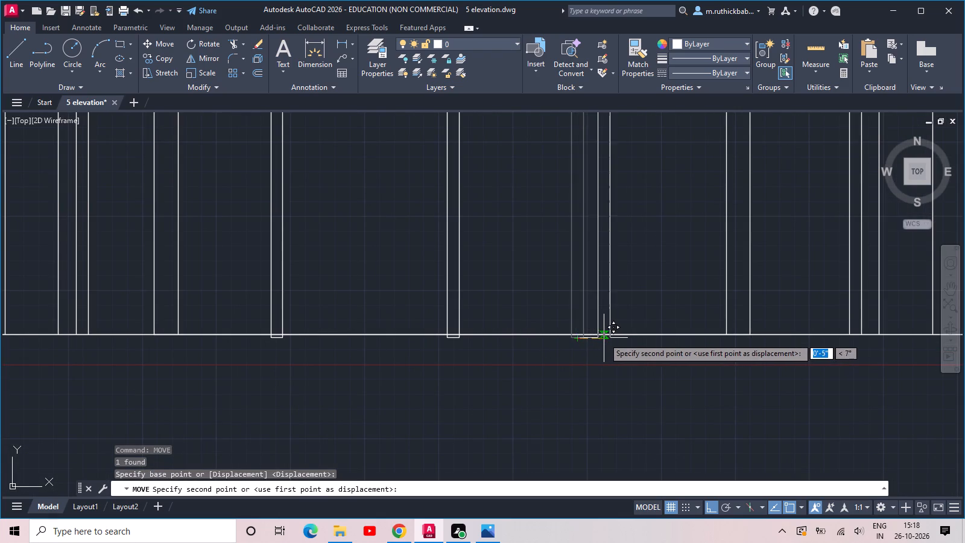
left_click(604, 338)
scroll(606, 338, "down", 2)
key("Escape")
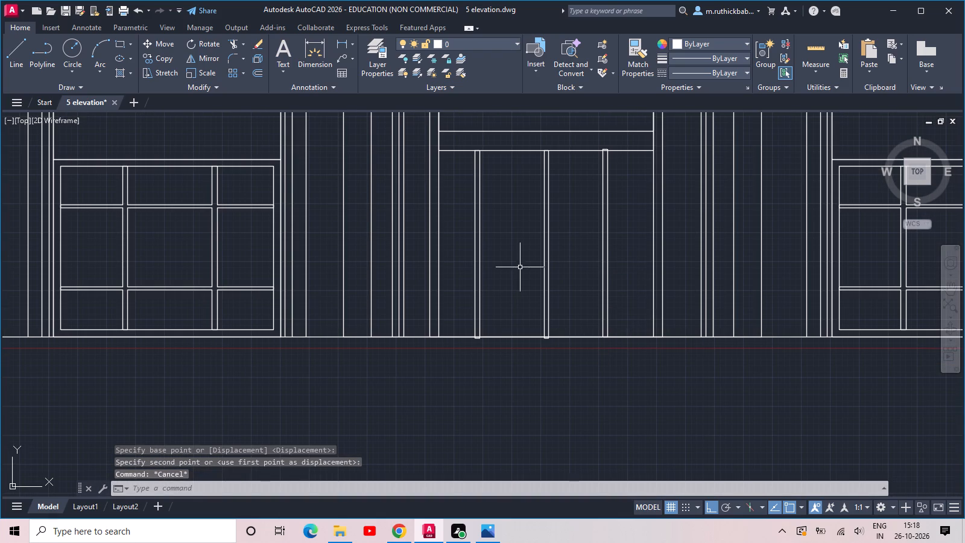
Draw a horizontal rectangle about 7'-8" wide between the inner side lines, crossing the upper part of the three vertical bars.
scroll(501, 358, "up", 2)
scroll(489, 348, "down", 3)
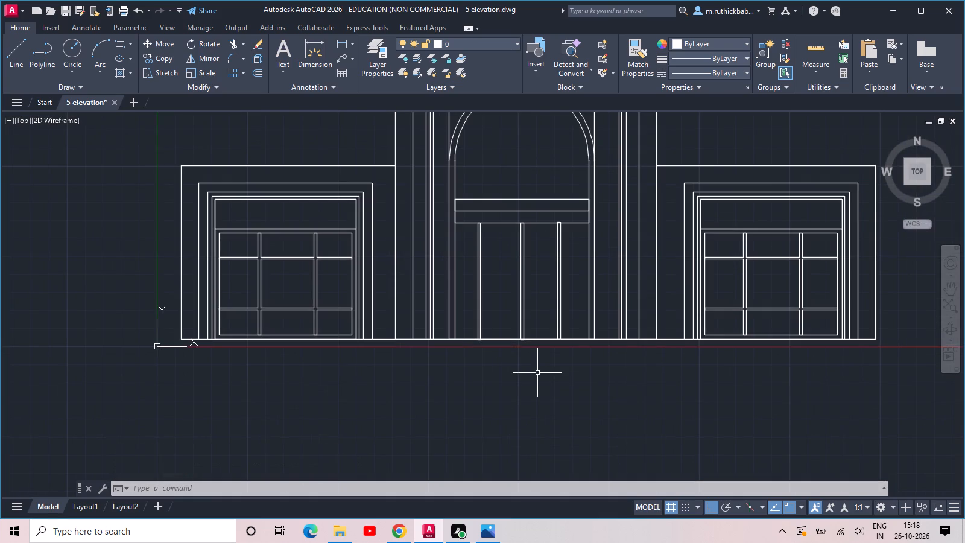
scroll(569, 261, "up", 1)
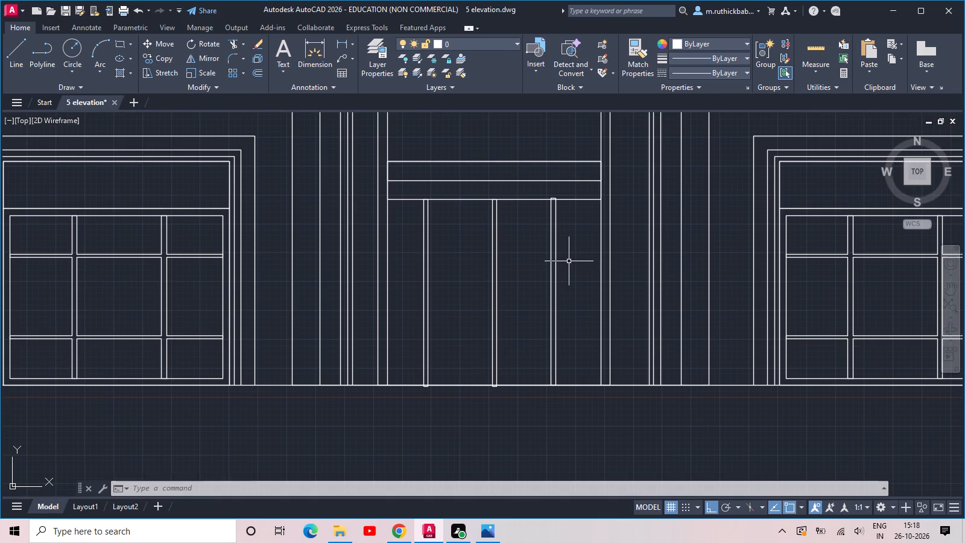
type("rec")
key("space")
left_click(387, 230)
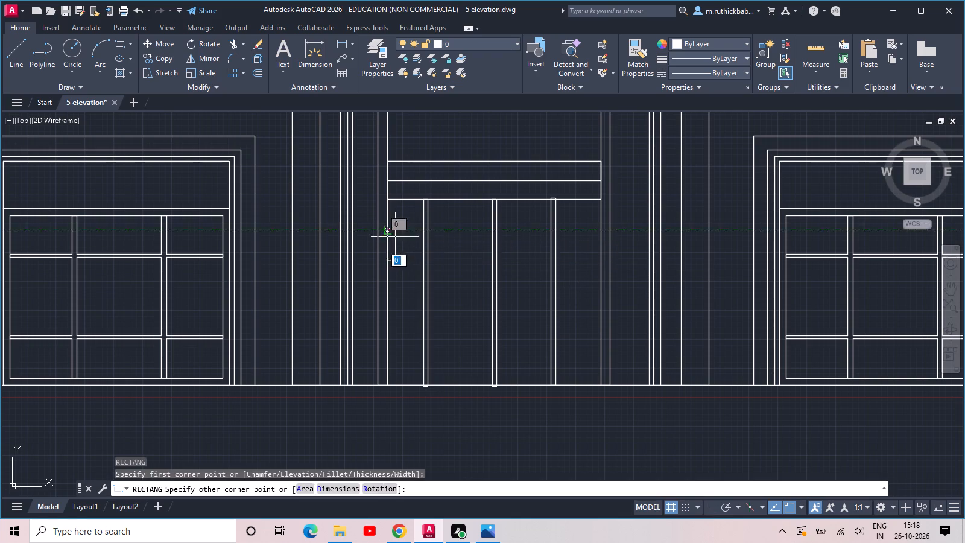
left_click(600, 237)
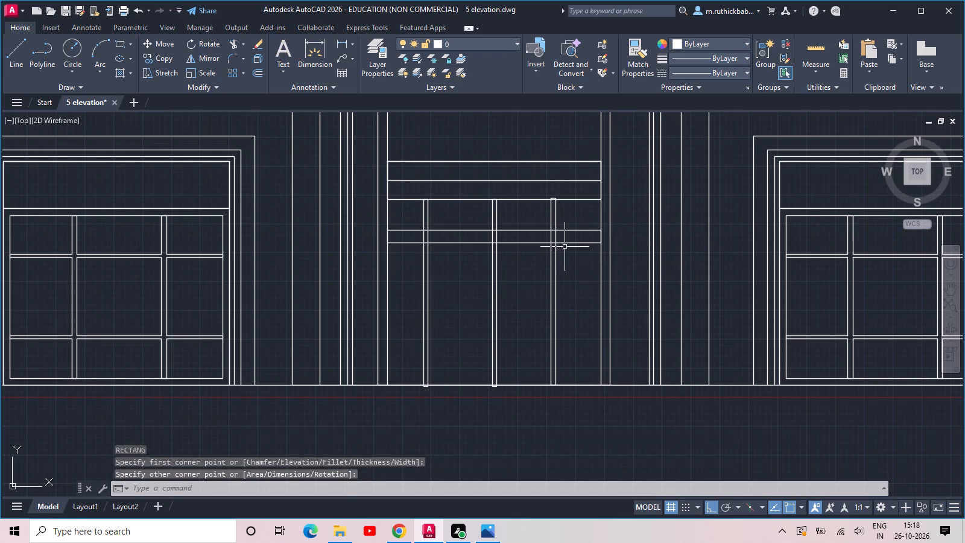
Stretch the lower edge of the new horizontal rectangle upward to about half its height.
left_click(569, 247)
left_click(565, 239)
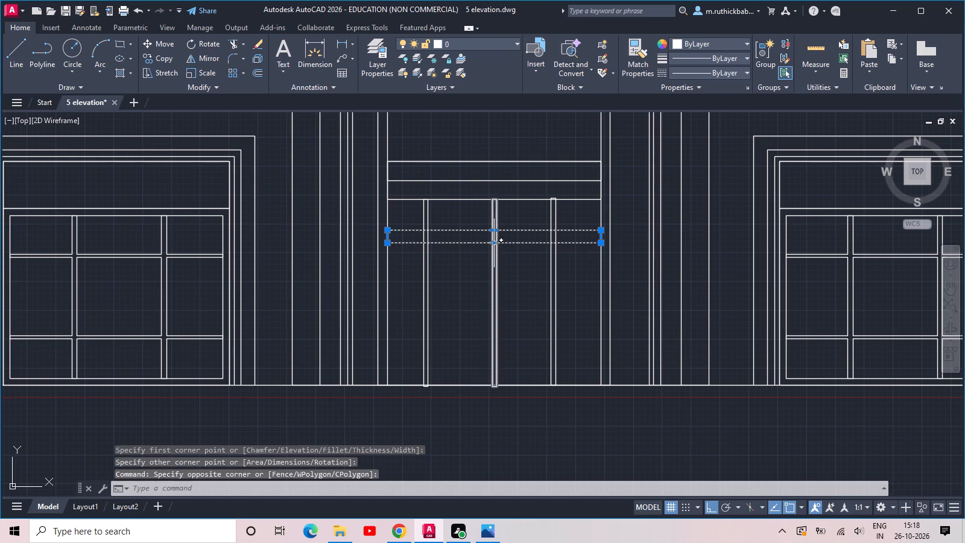
left_click(496, 245)
left_click(498, 238)
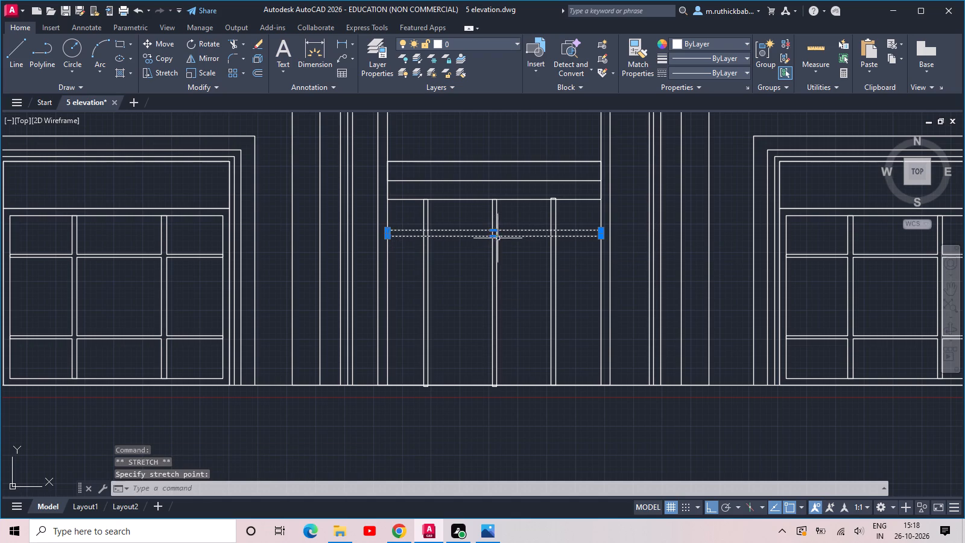
key("Escape")
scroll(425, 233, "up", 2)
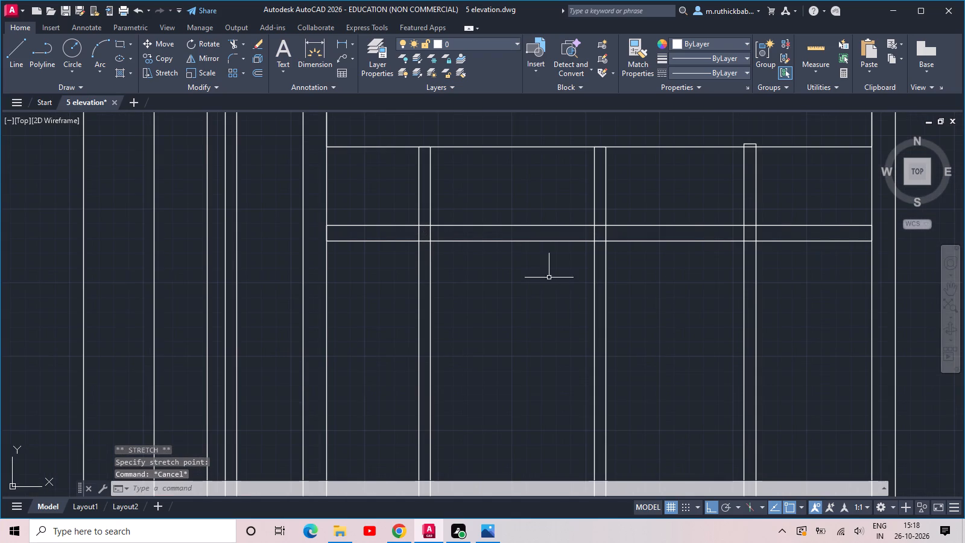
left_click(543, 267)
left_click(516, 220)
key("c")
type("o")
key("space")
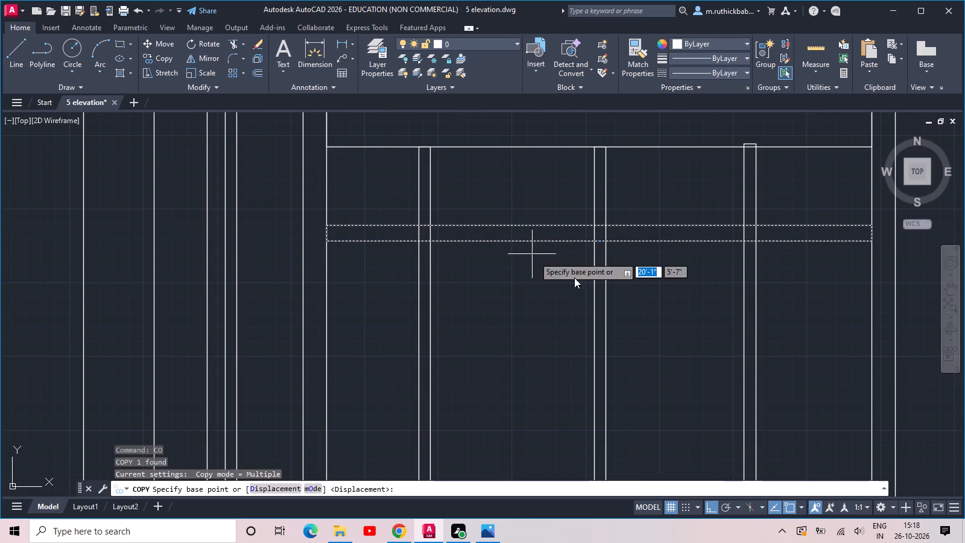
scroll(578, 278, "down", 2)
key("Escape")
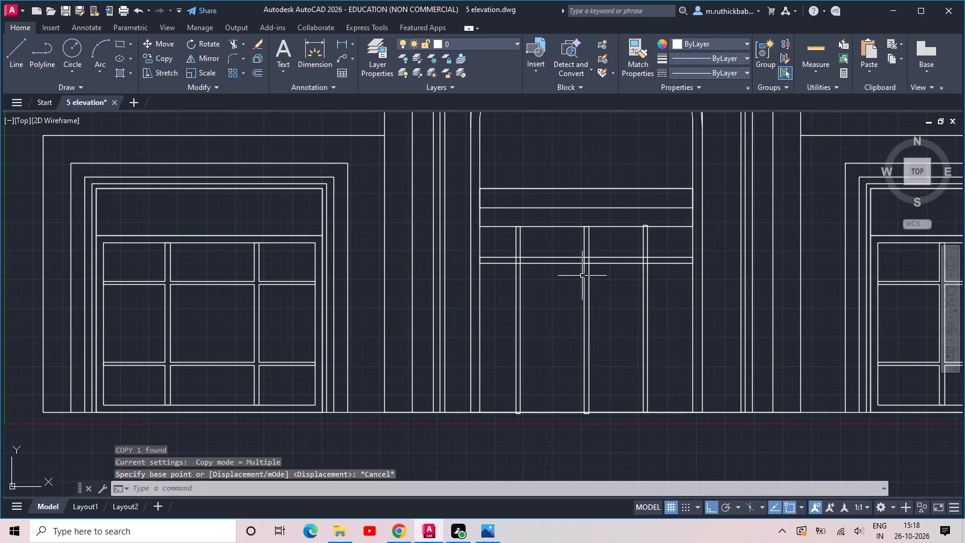
Trim the three vertical bars where they pass through the thin horizontal bar in the central opening.
key("Escape")
type("tr")
key("space")
key("space")
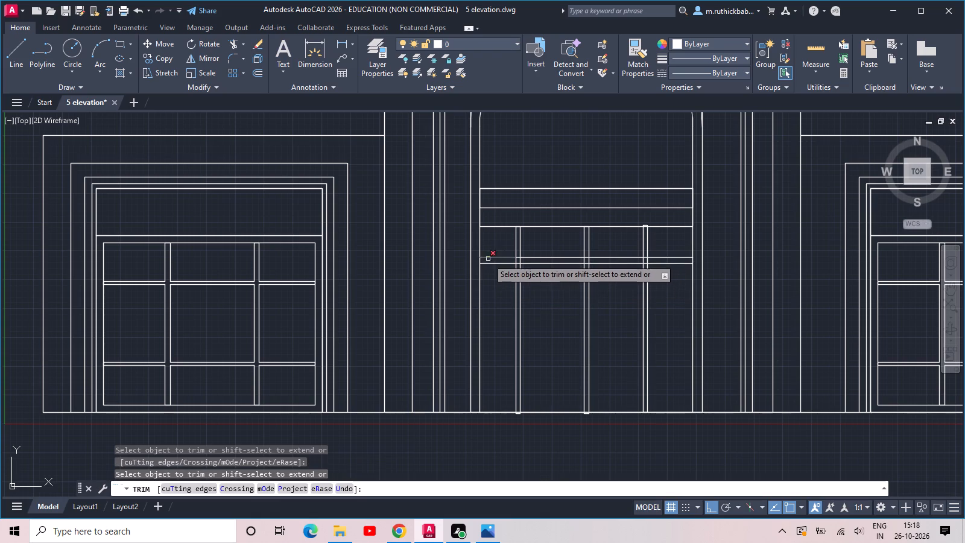
scroll(488, 259, "up", 1)
left_click(499, 264)
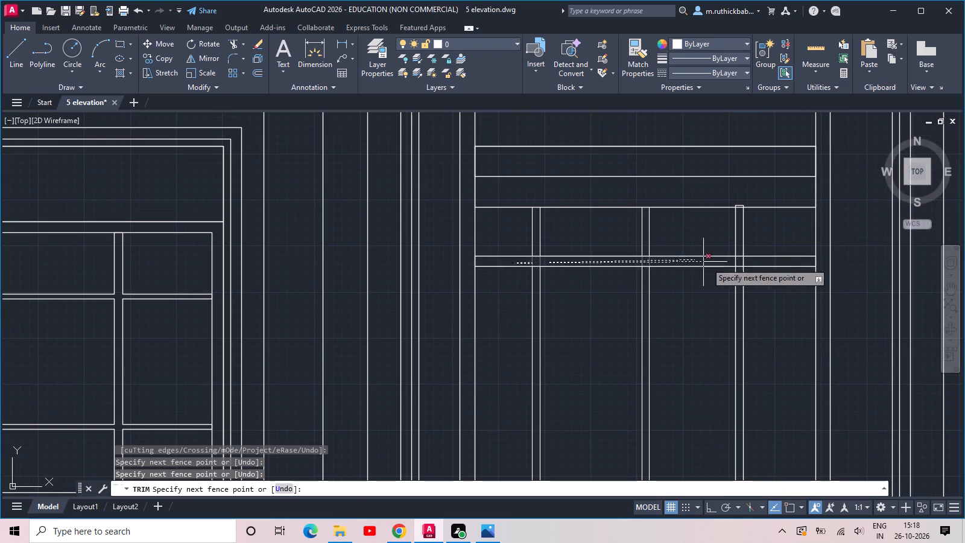
left_click(750, 260)
left_click(736, 243)
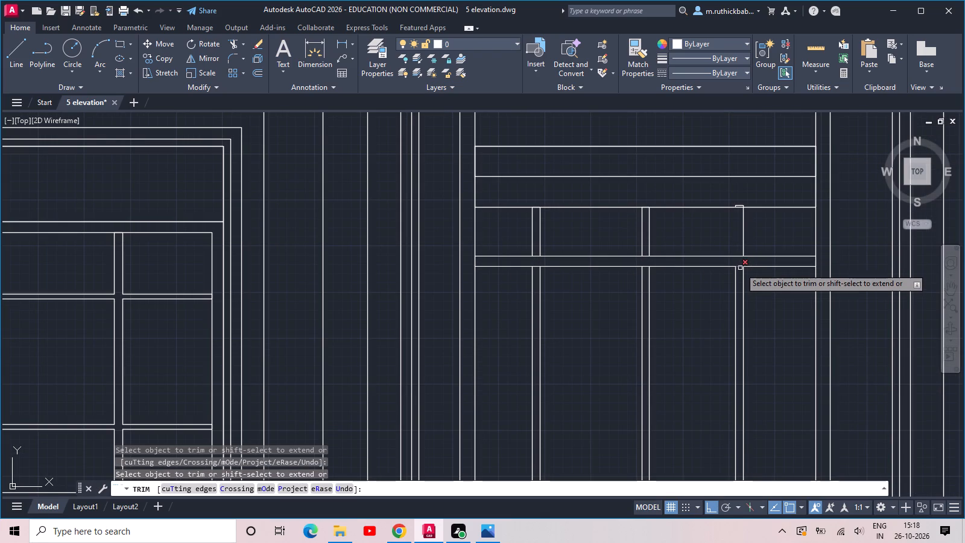
key("ctrl+z")
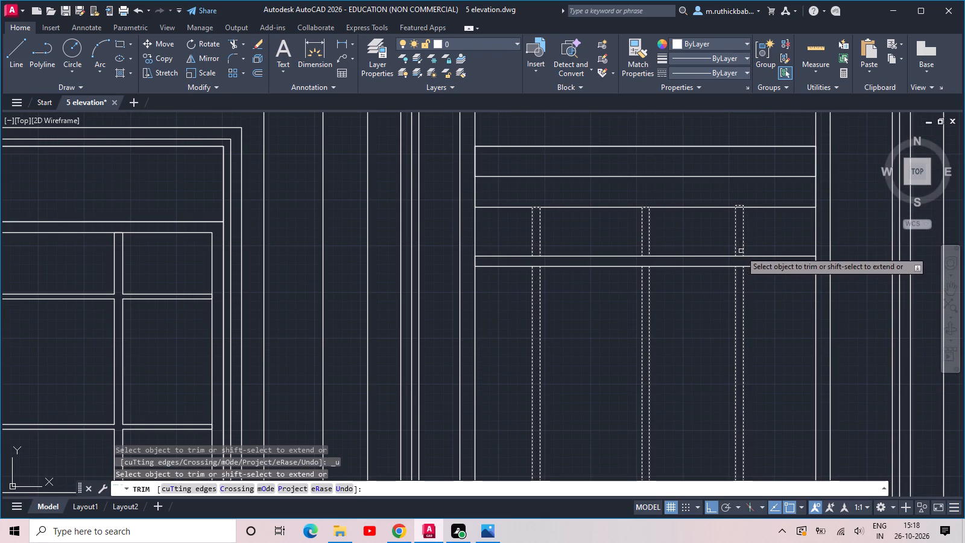
left_click(742, 251)
key("ctrl+z")
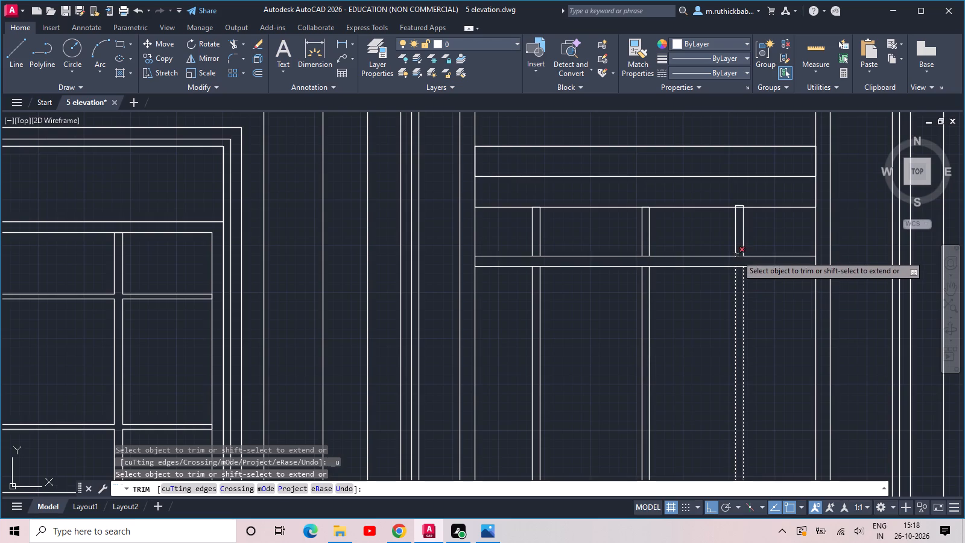
Trim the horizontal bar's lines inside the three vertical bars to open up the glazing-bar junctions.
left_click(739, 255)
left_click(740, 281)
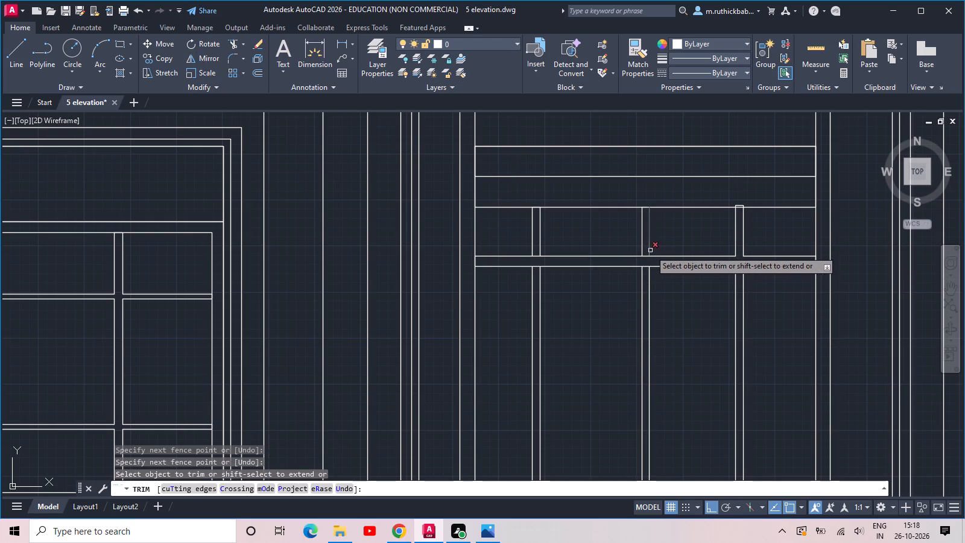
left_click(645, 253)
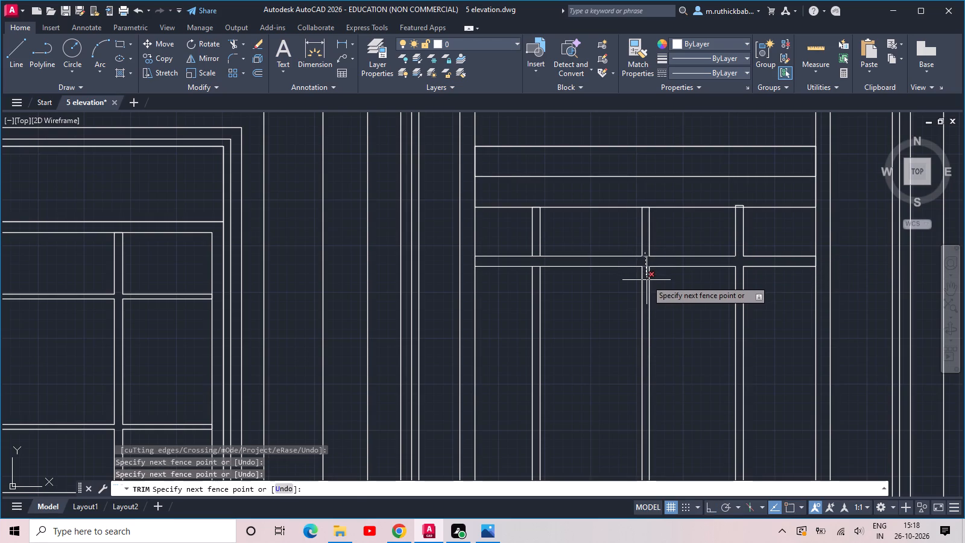
left_click(647, 280)
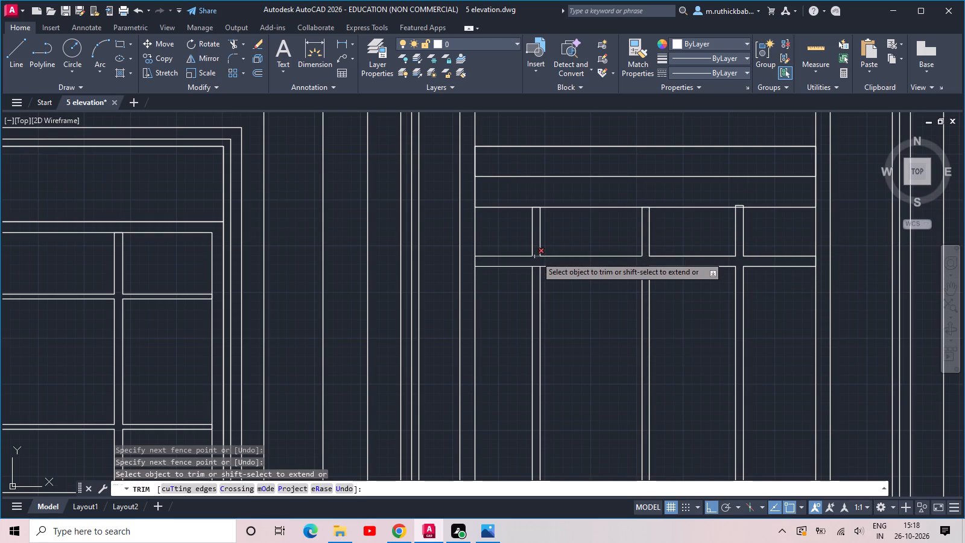
left_click(537, 256)
left_click(537, 267)
scroll(569, 243, "down", 2)
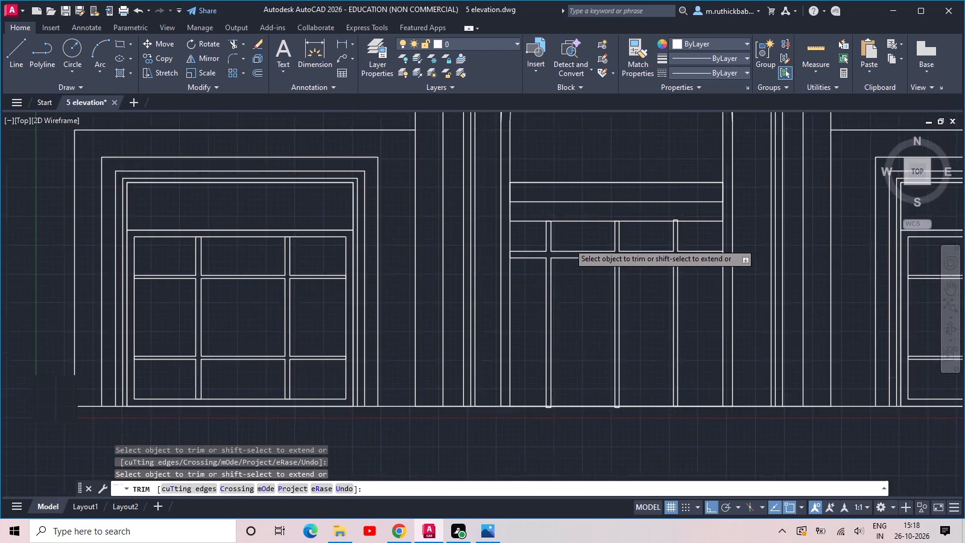
key("grave")
key("Escape")
key("Escape")
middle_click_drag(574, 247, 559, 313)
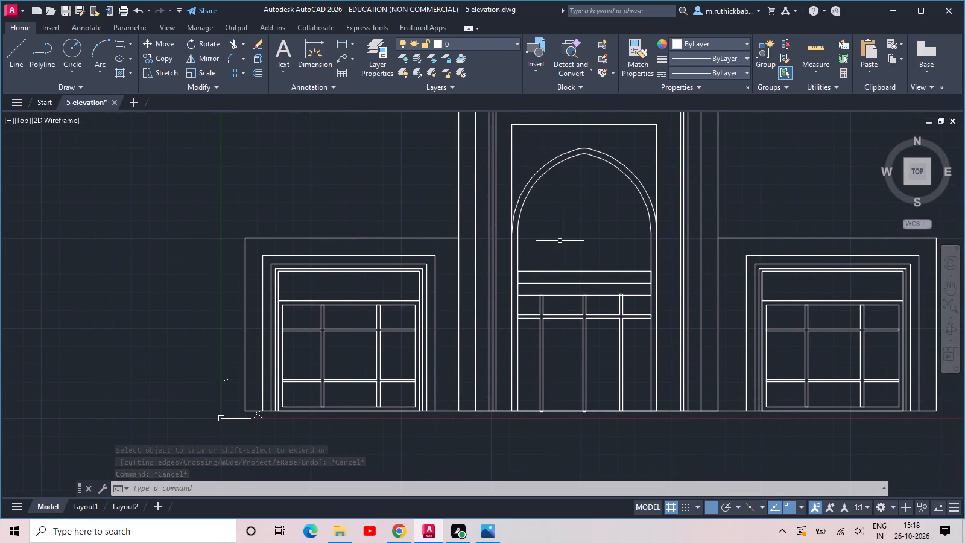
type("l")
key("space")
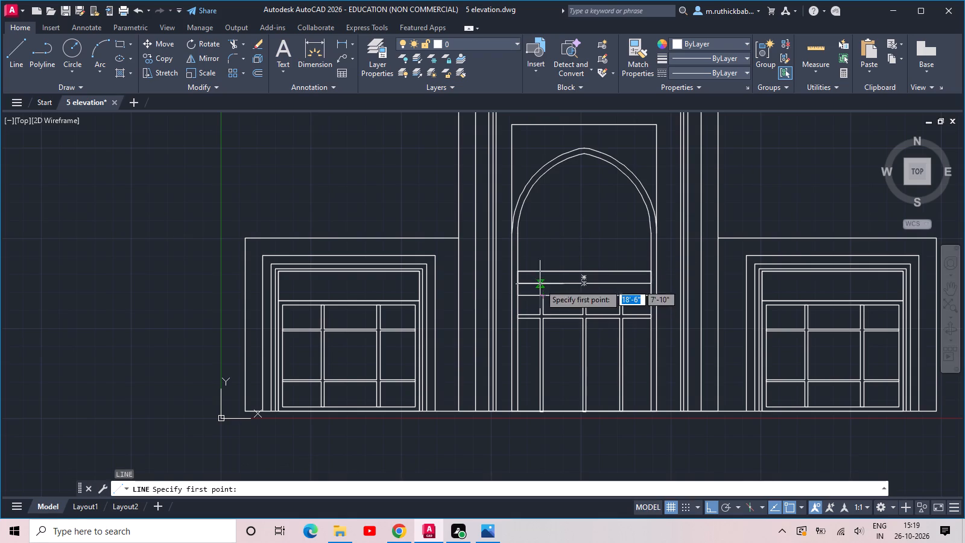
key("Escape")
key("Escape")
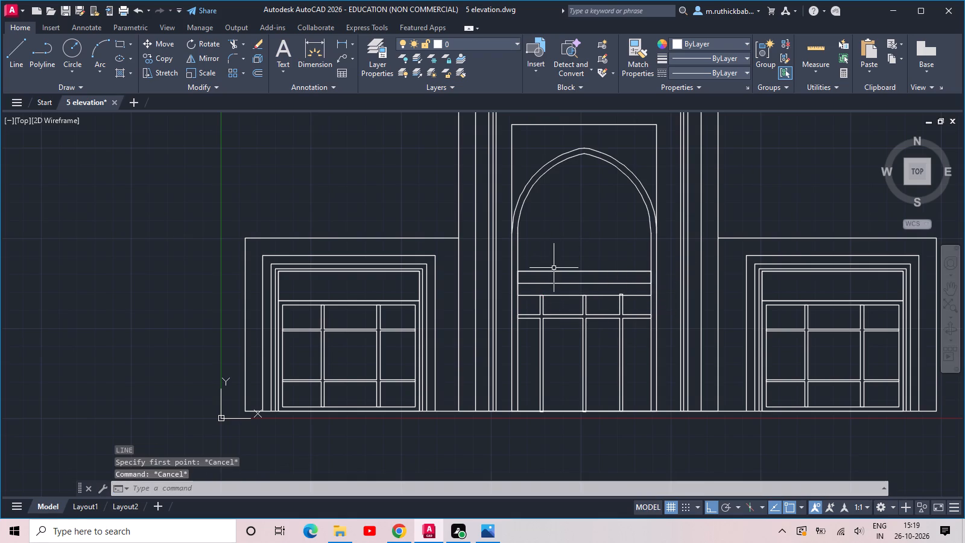
Draw a thin horizontal rectangle about 7'-8" by 2" at the base of the inner arch, spanning the central opening.
middle_click_drag(554, 268, 543, 291)
type("rec")
key("space")
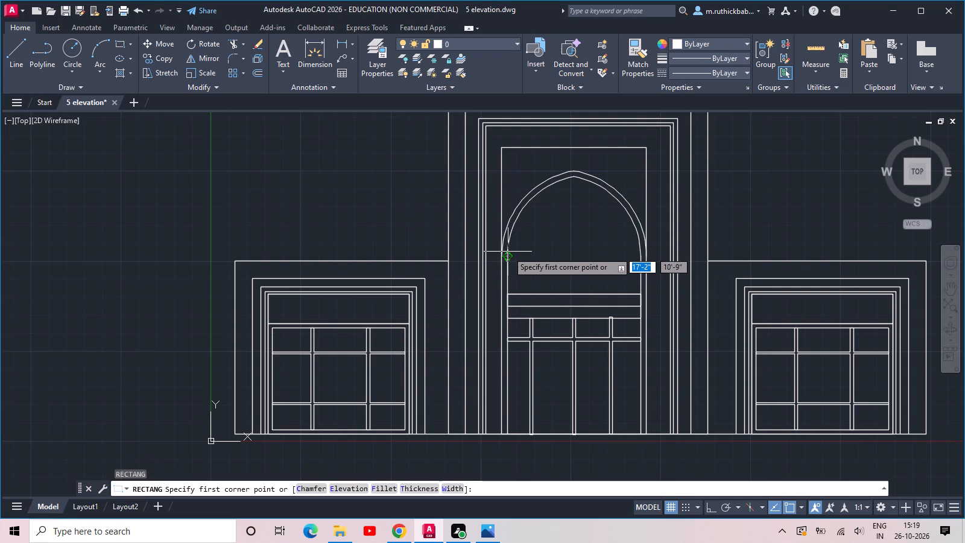
left_click(507, 256)
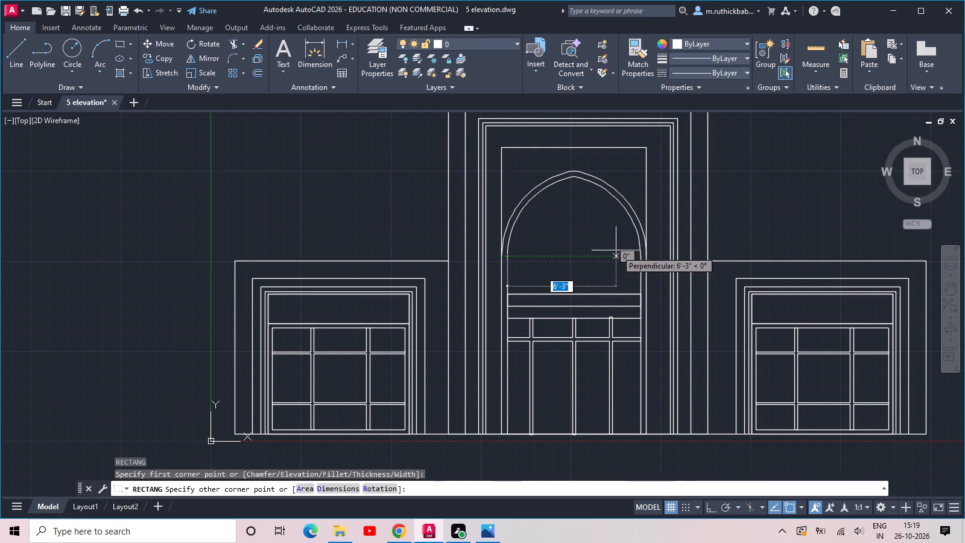
scroll(633, 254, "up", 3)
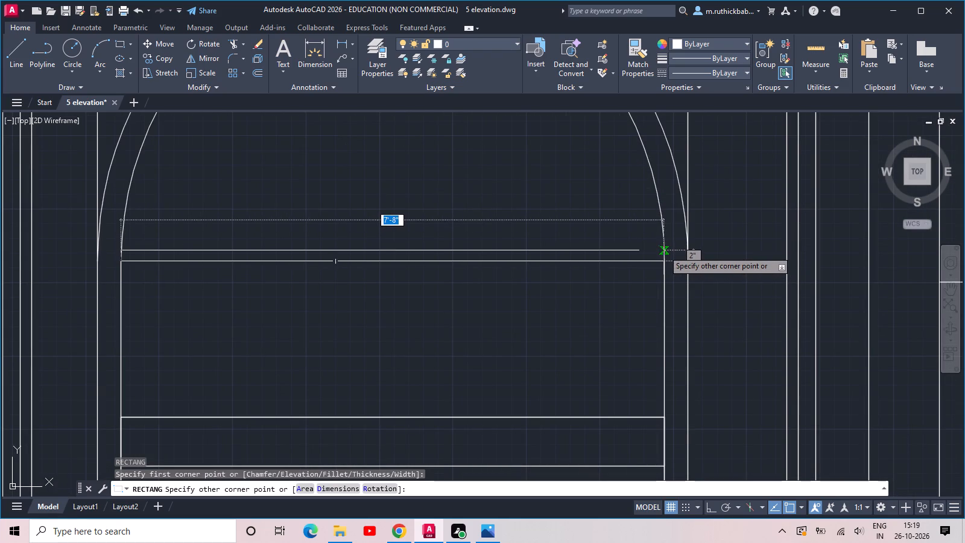
left_click(663, 250)
Draw a vertical bar about 2" wide and 2'-2" tall near the opening's left side, between the thin rectangle and the band below.
scroll(553, 268, "down", 1)
middle_click_drag(516, 288, 646, 267)
key("r")
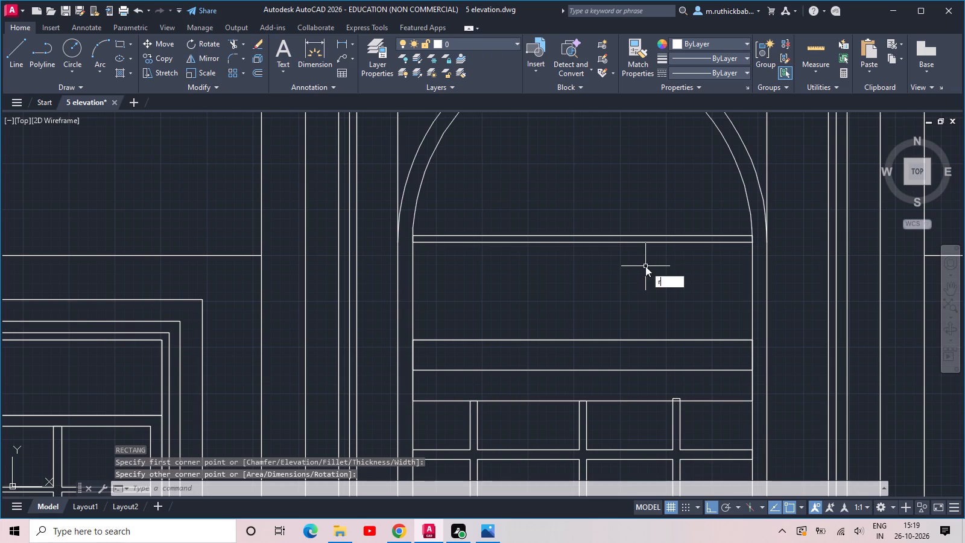
key("e")
key("c")
key("space")
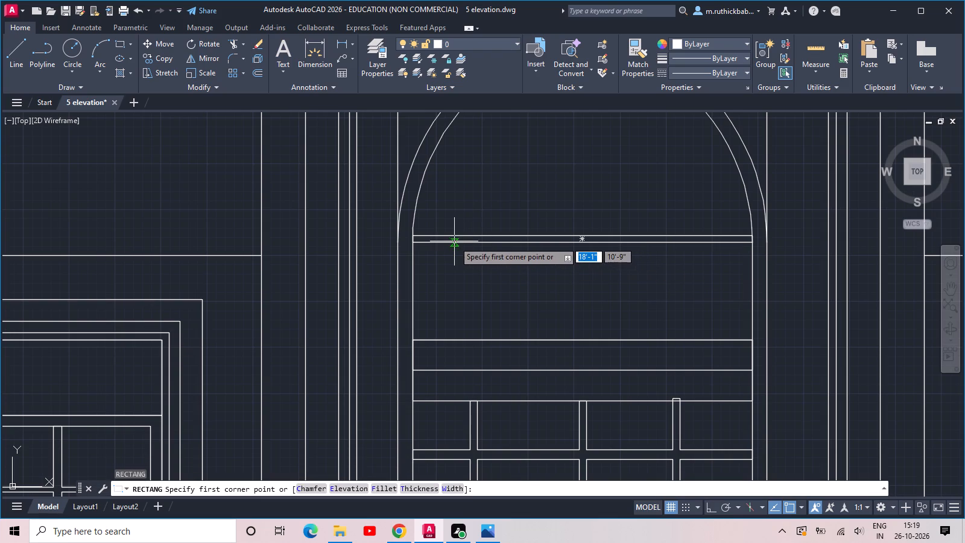
left_click(450, 243)
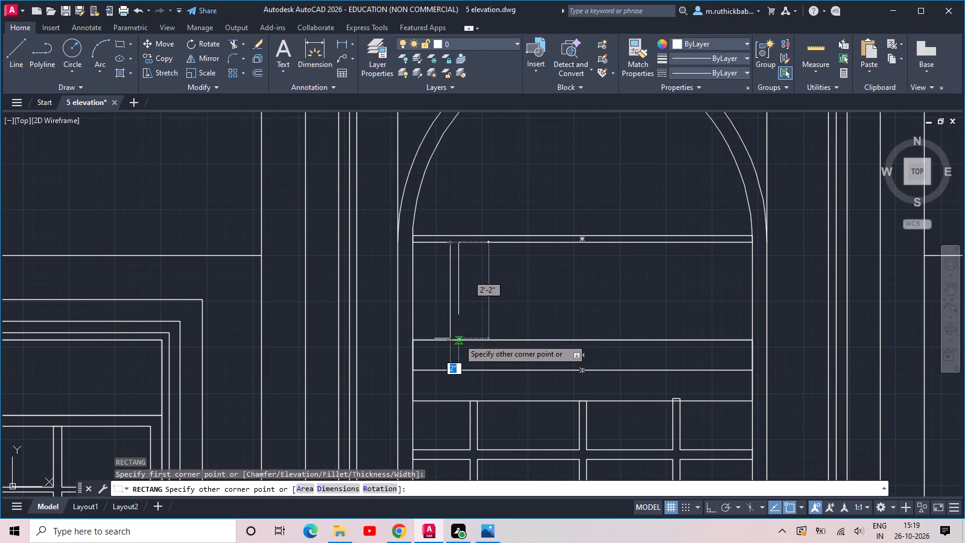
left_click(458, 338)
Copy the new vertical bar three times along the band's upper edge, distributing four bars across the opening.
left_click(496, 315)
left_click(428, 285)
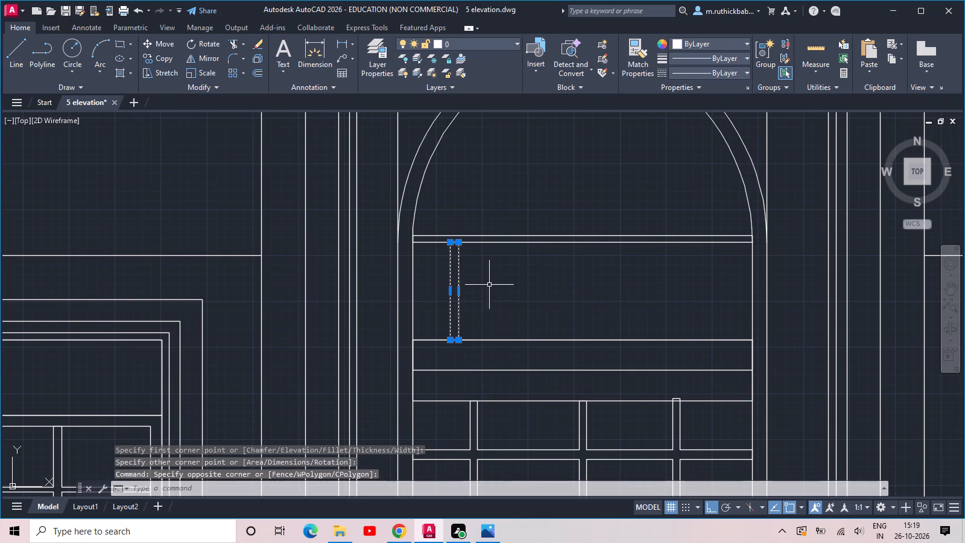
key("c")
key("o")
key("space")
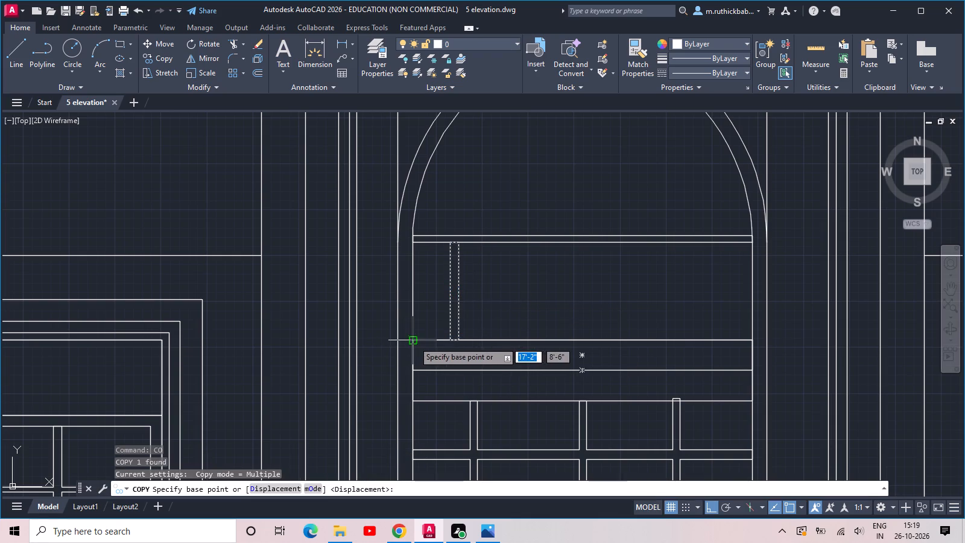
left_click(414, 341)
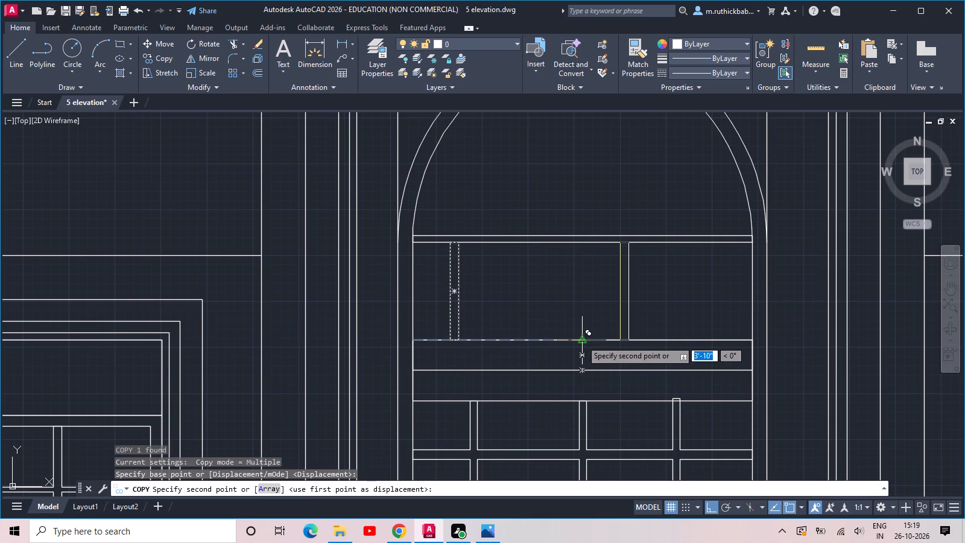
left_click(581, 340)
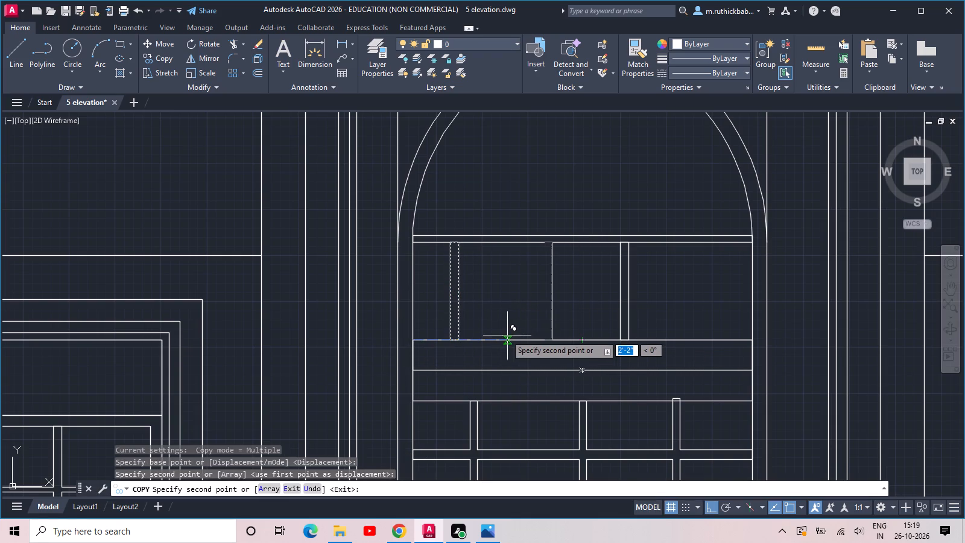
left_click(494, 335)
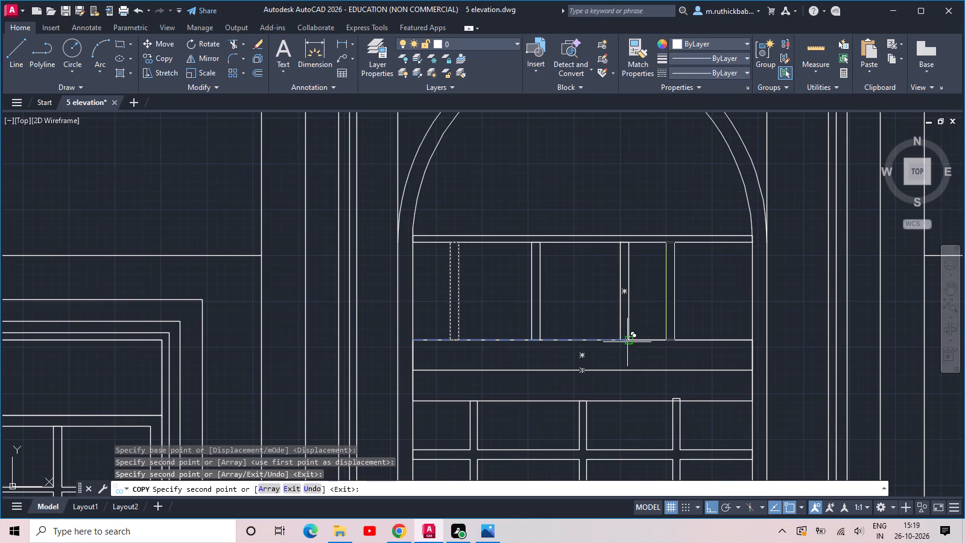
left_click(657, 344)
key("Escape")
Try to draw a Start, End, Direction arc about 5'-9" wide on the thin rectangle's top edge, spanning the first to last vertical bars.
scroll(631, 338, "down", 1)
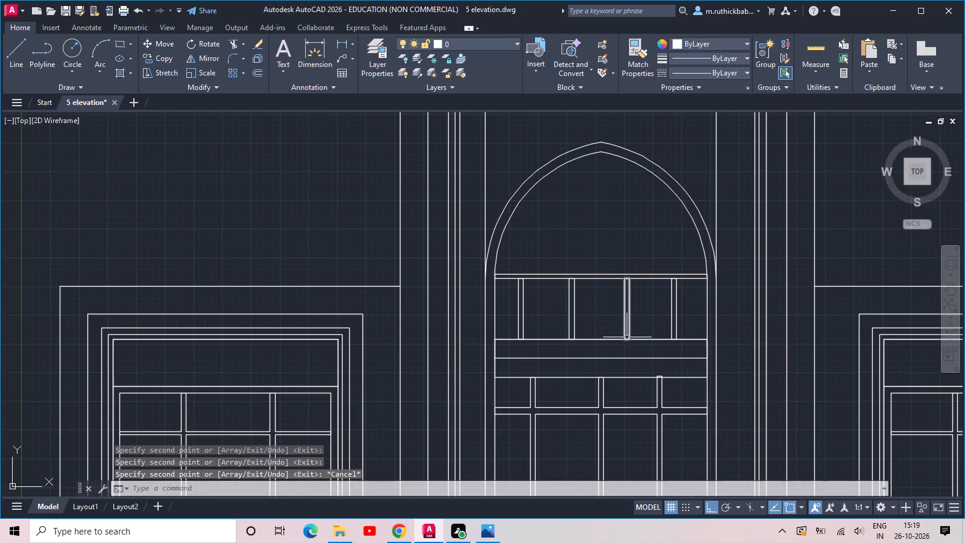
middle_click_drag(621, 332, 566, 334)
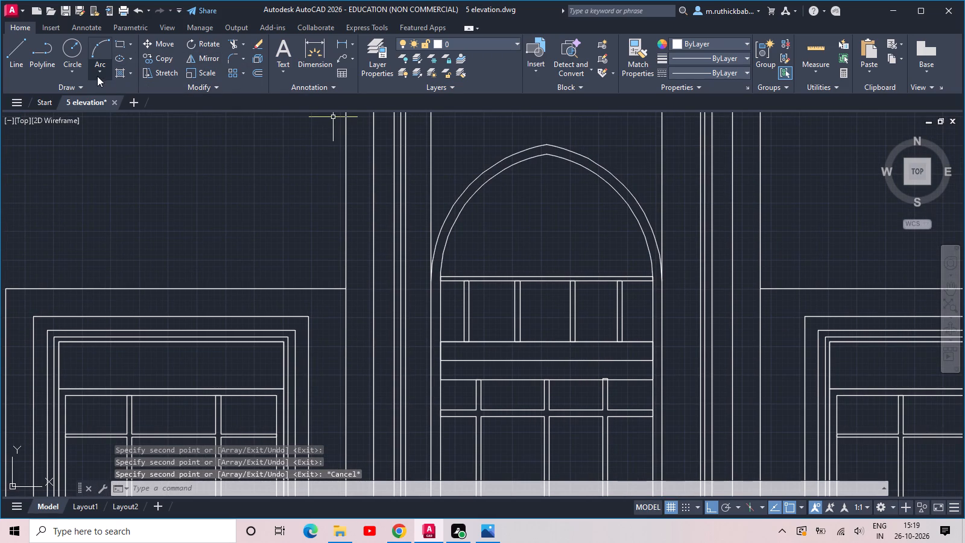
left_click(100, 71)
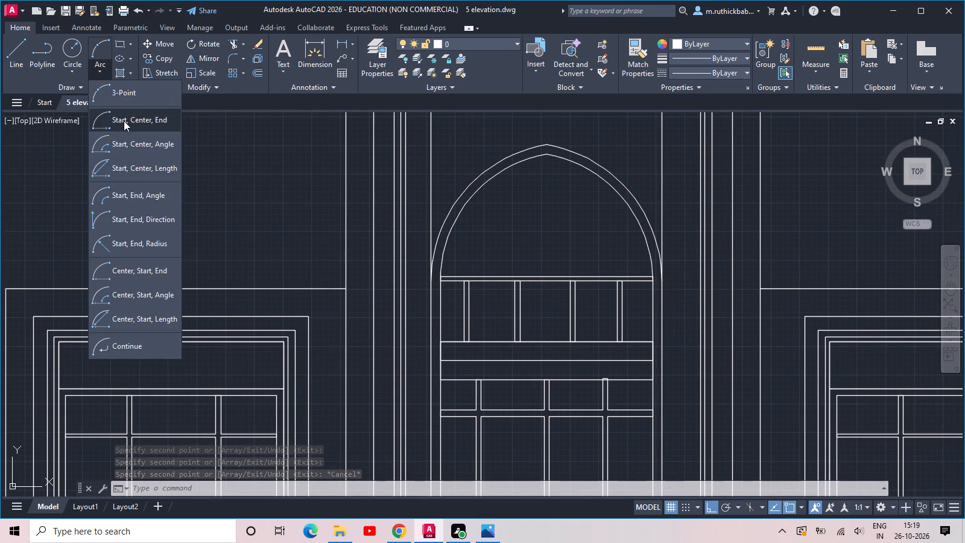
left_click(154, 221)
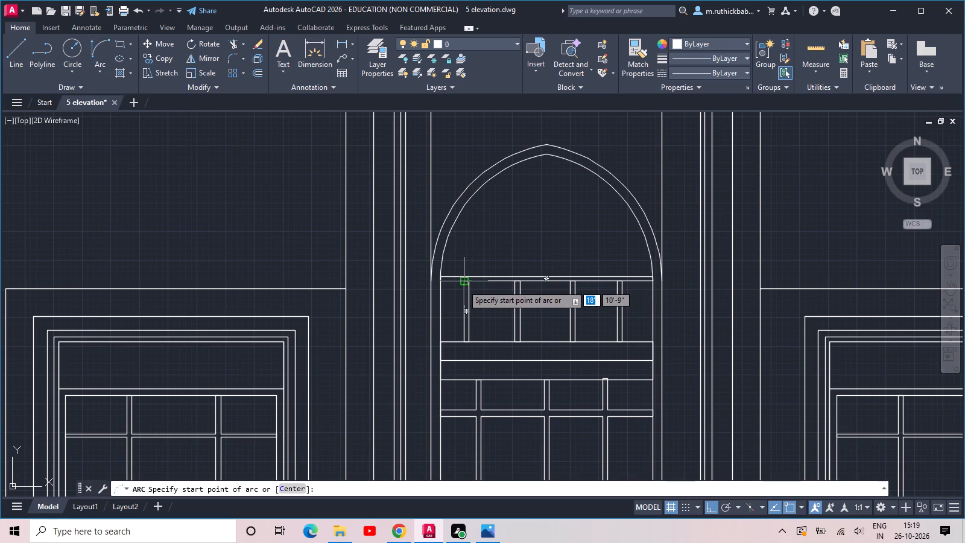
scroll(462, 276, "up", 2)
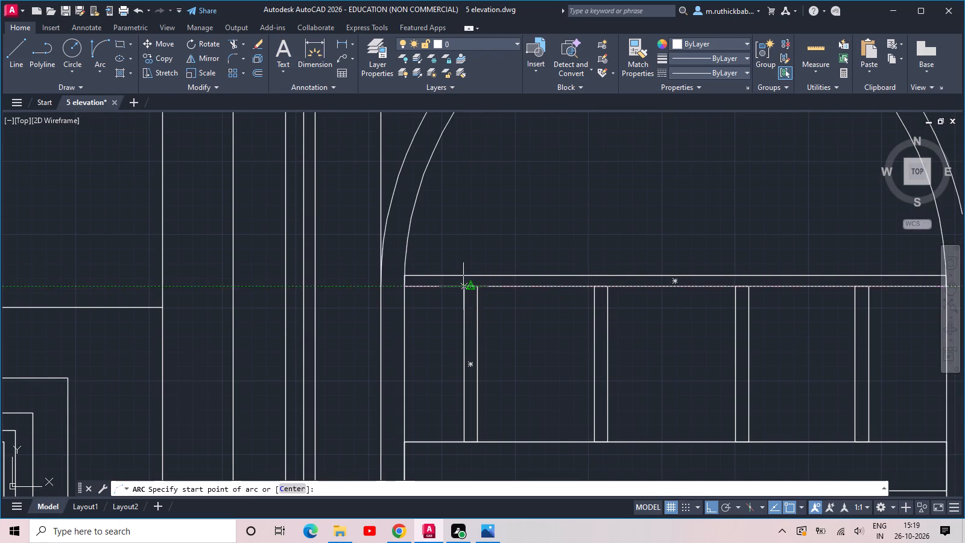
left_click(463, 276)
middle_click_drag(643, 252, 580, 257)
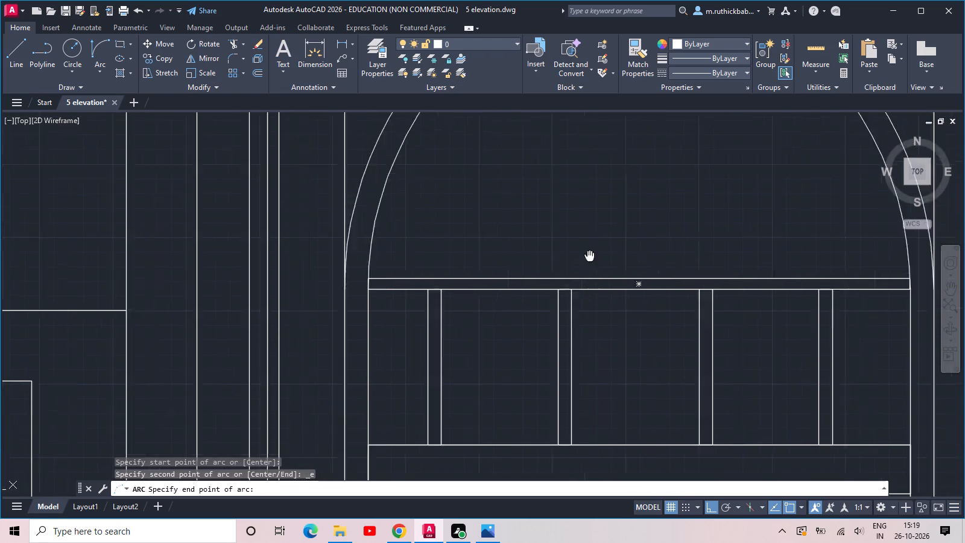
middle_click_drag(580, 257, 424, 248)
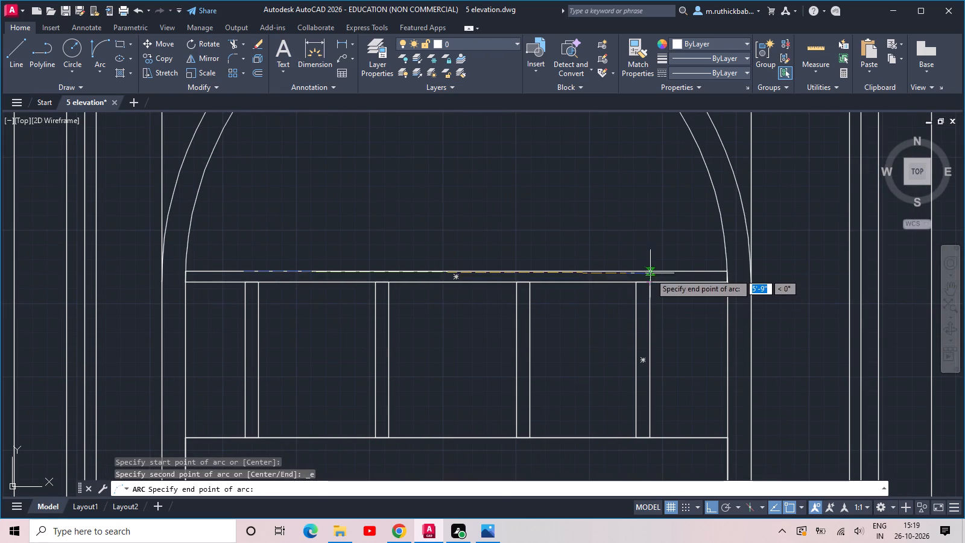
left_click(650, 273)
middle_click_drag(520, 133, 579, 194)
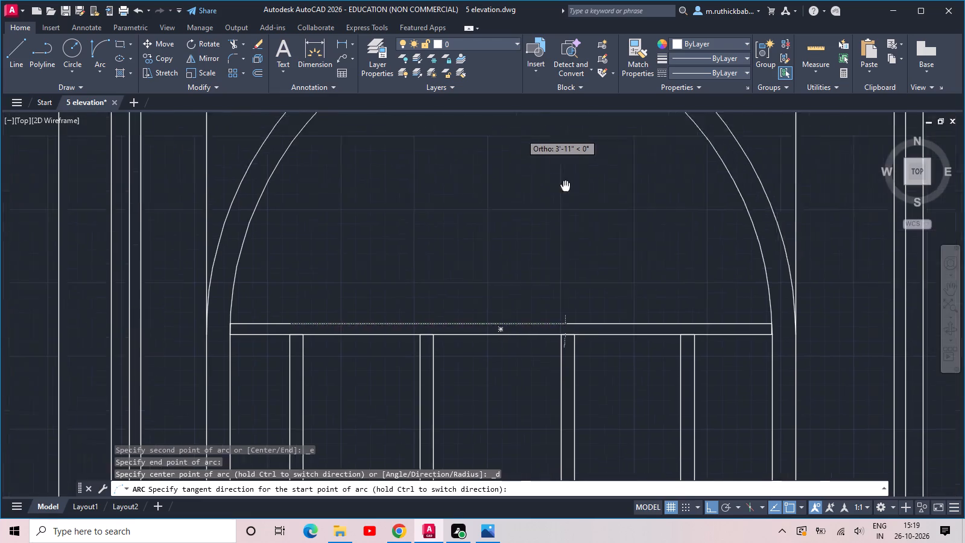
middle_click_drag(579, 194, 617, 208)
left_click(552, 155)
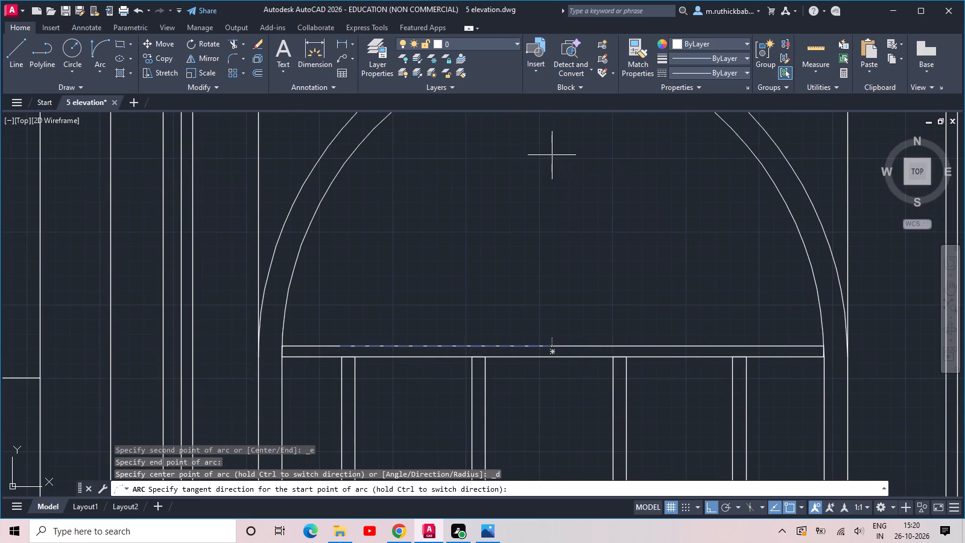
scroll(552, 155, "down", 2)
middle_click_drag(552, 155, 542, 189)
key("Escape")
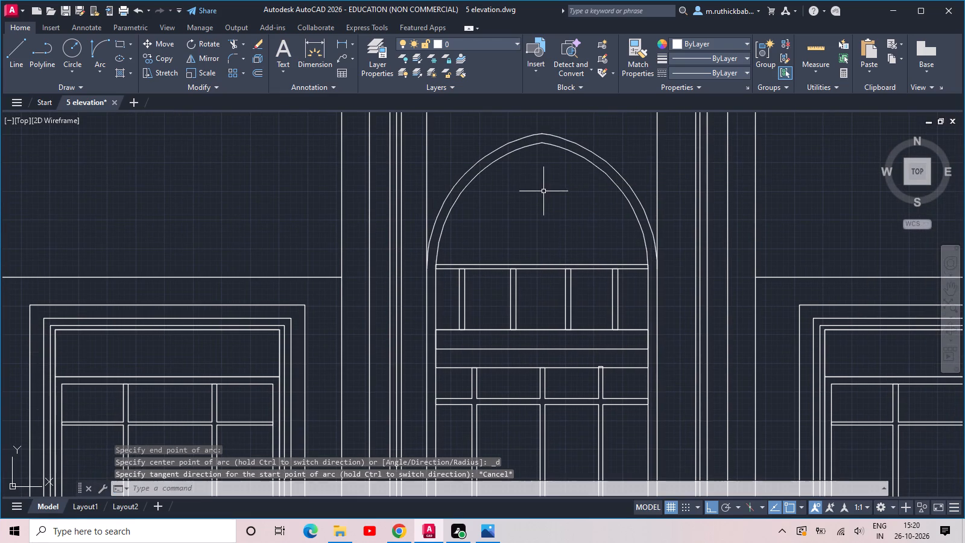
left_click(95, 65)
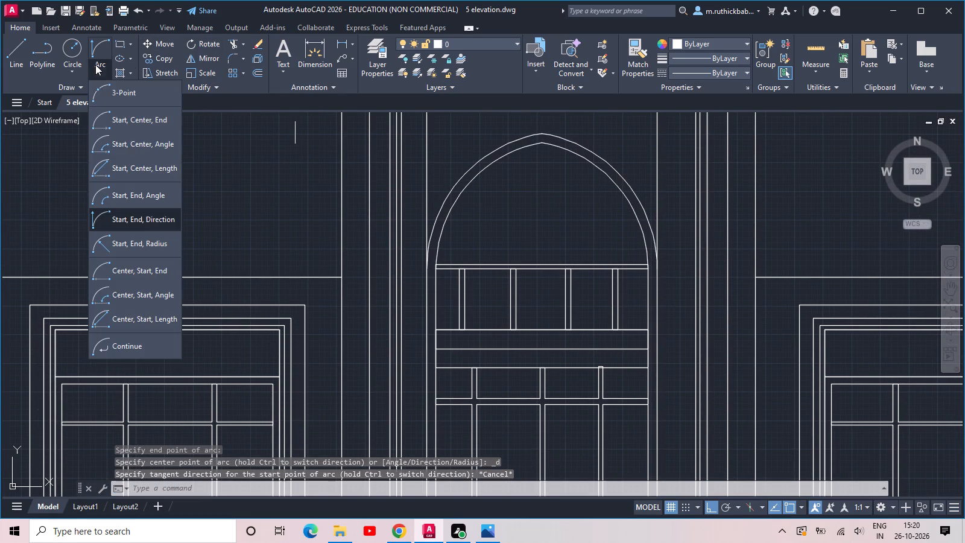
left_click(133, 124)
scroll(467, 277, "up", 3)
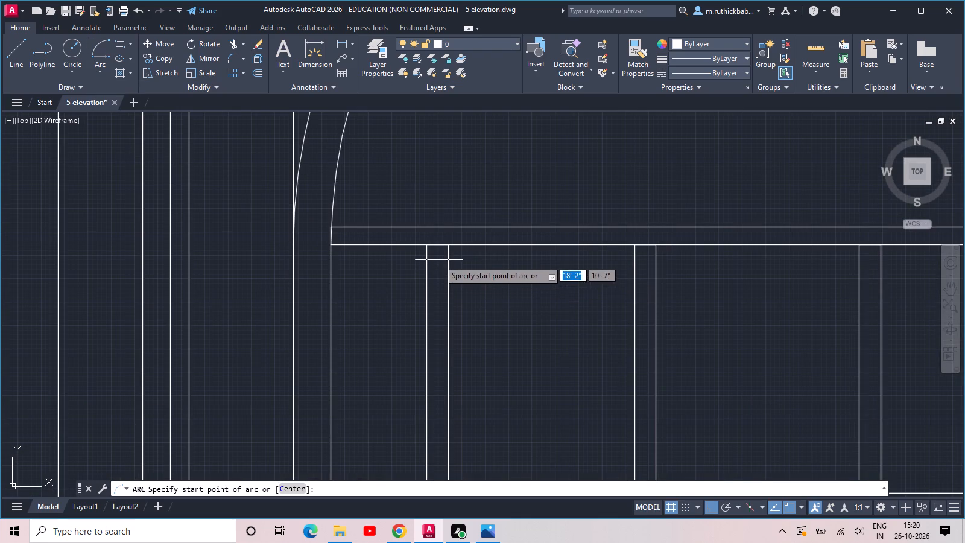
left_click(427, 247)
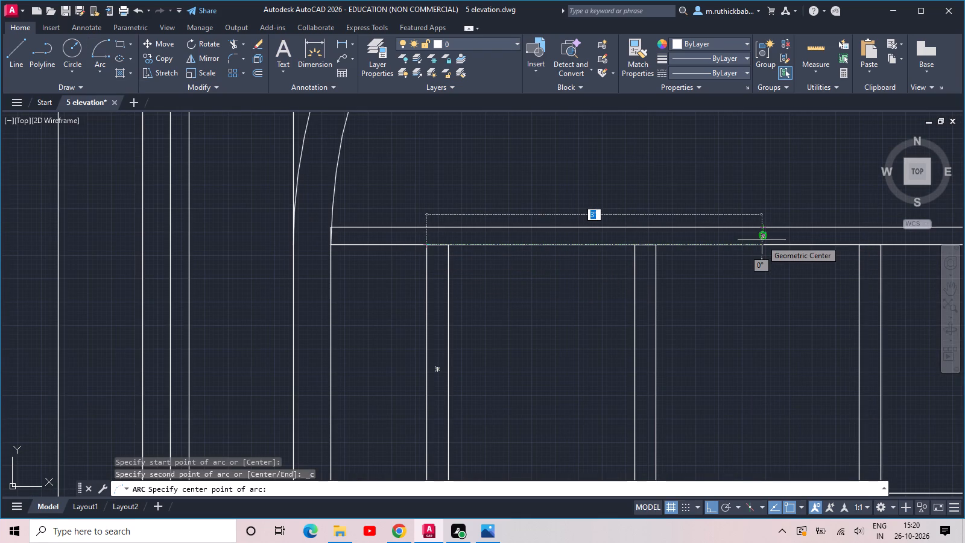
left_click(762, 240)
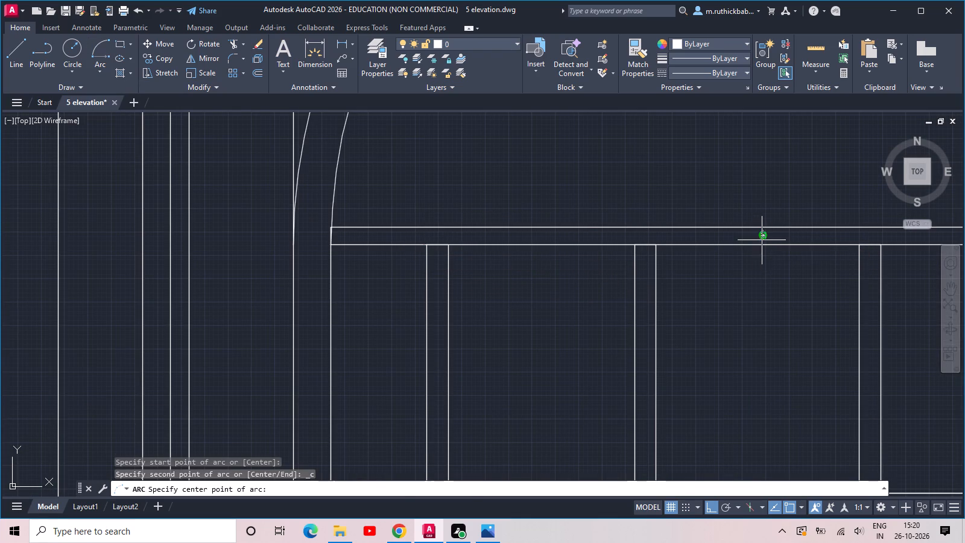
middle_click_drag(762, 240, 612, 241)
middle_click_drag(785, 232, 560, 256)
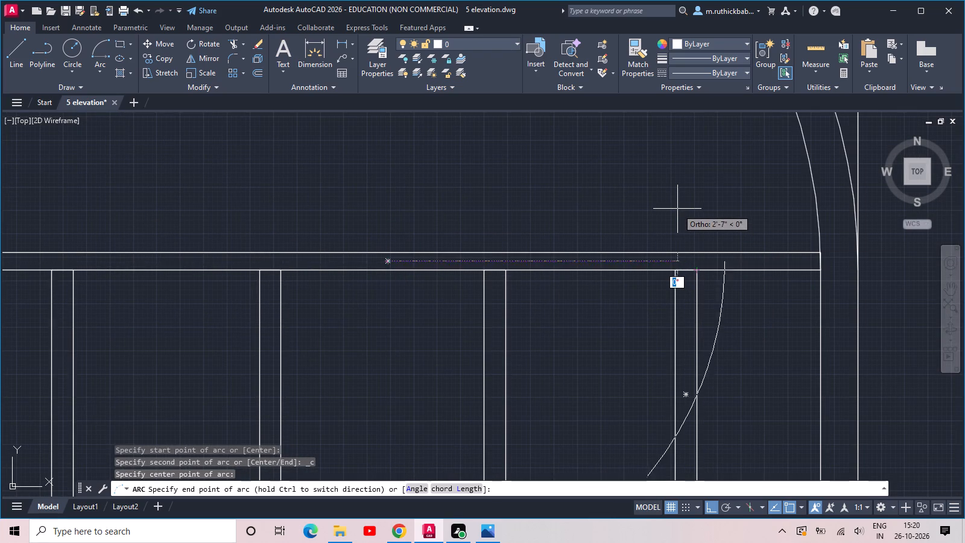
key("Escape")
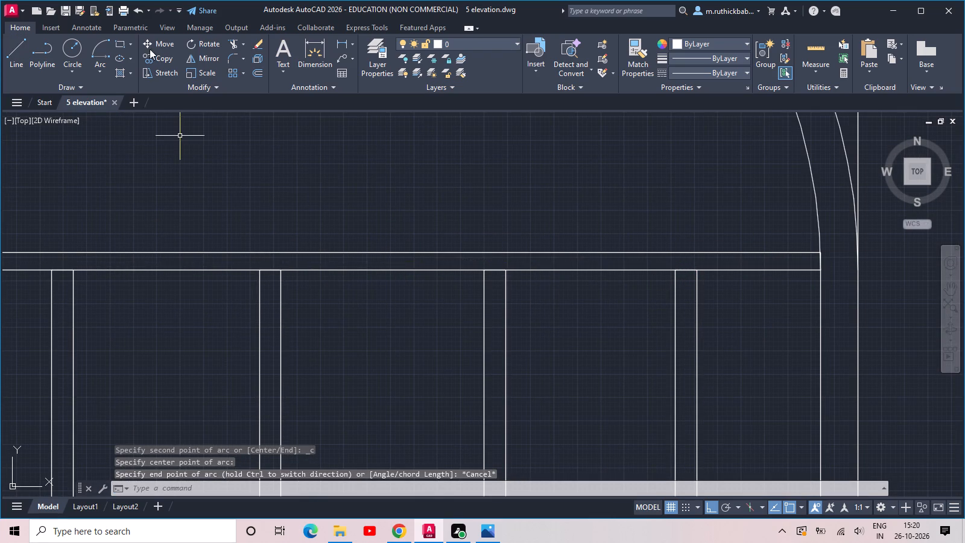
Draw a Start, Center, End arc of about 2'-9" radius from the last vertical bar's outer top corner, centred on the thin rectangle.
left_click(103, 48)
left_click(694, 270)
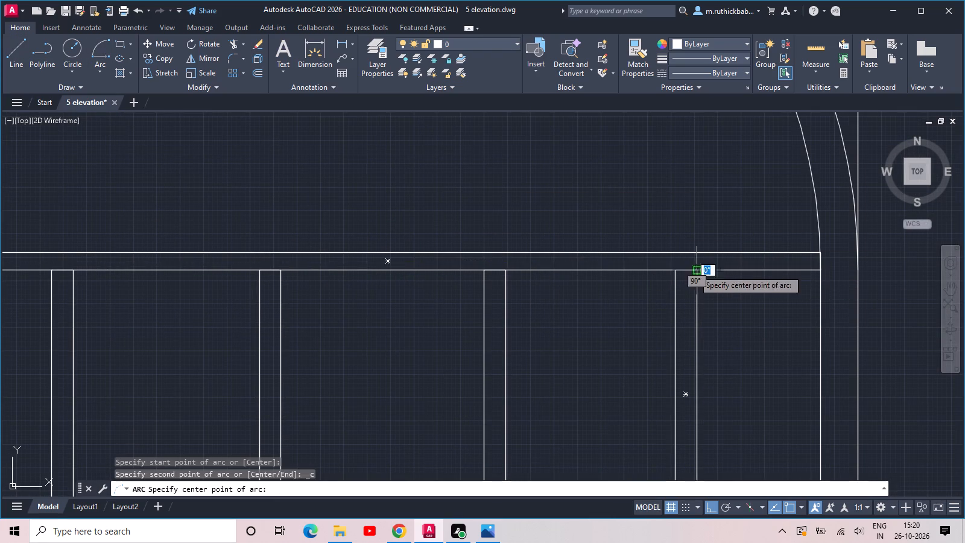
middle_click_drag(420, 236, 695, 257)
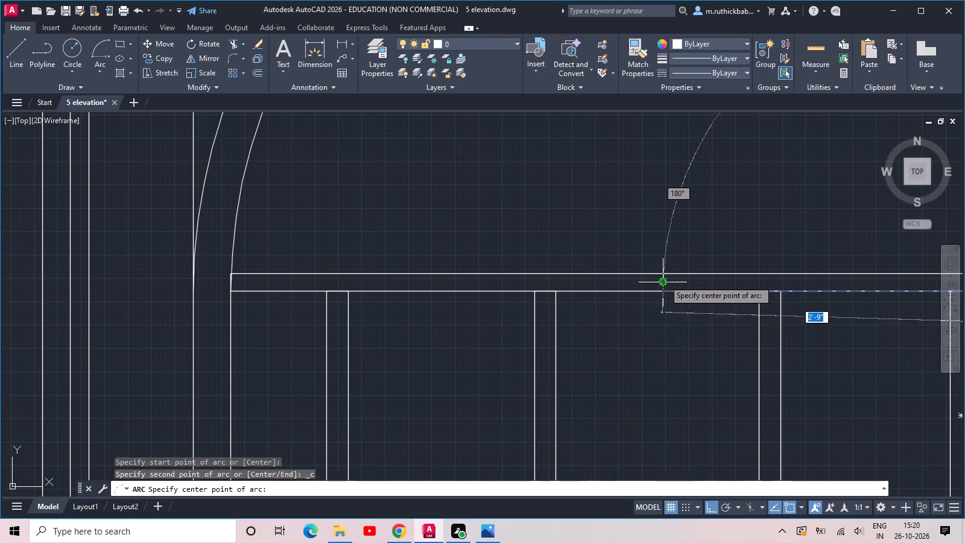
left_click(660, 279)
left_click(327, 296)
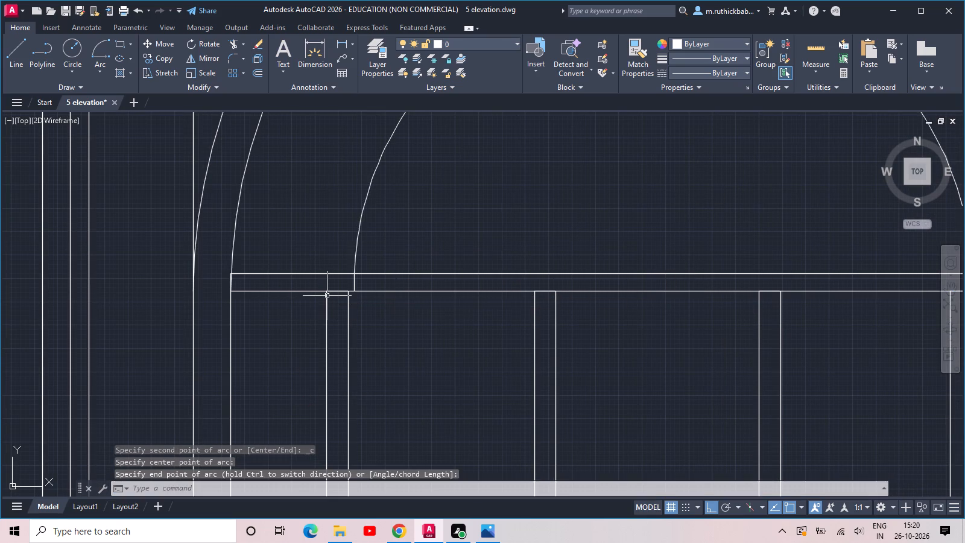
scroll(375, 260, "down", 2)
middle_click_drag(434, 243, 435, 252)
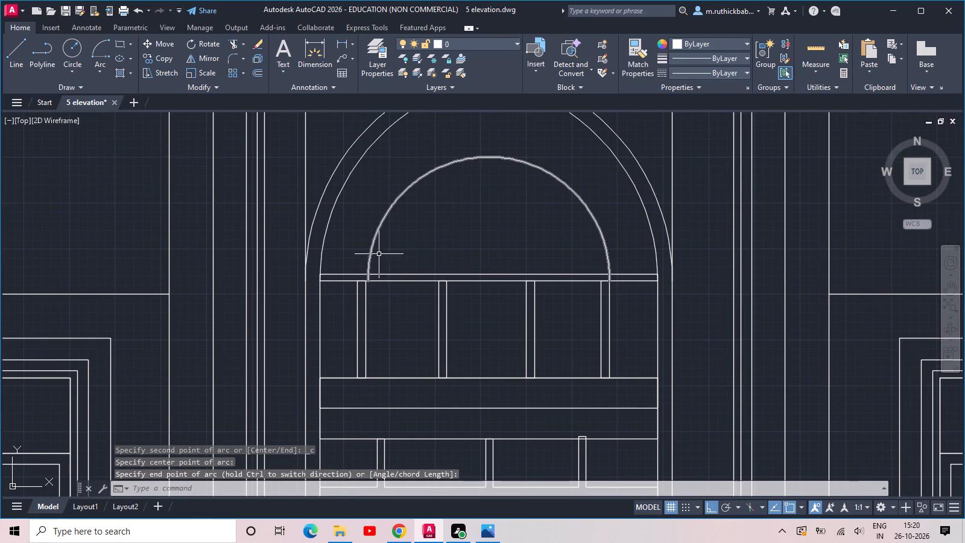
Stretch the new arc's left endpoint to the outer top corner of the first vertical bar.
left_click(384, 252)
left_click(358, 237)
scroll(372, 285, "up", 2)
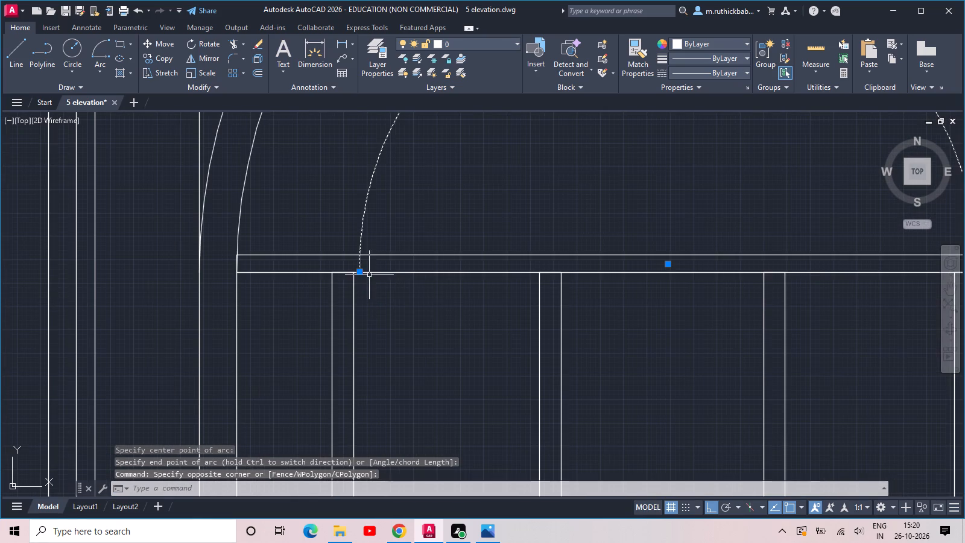
left_click(358, 273)
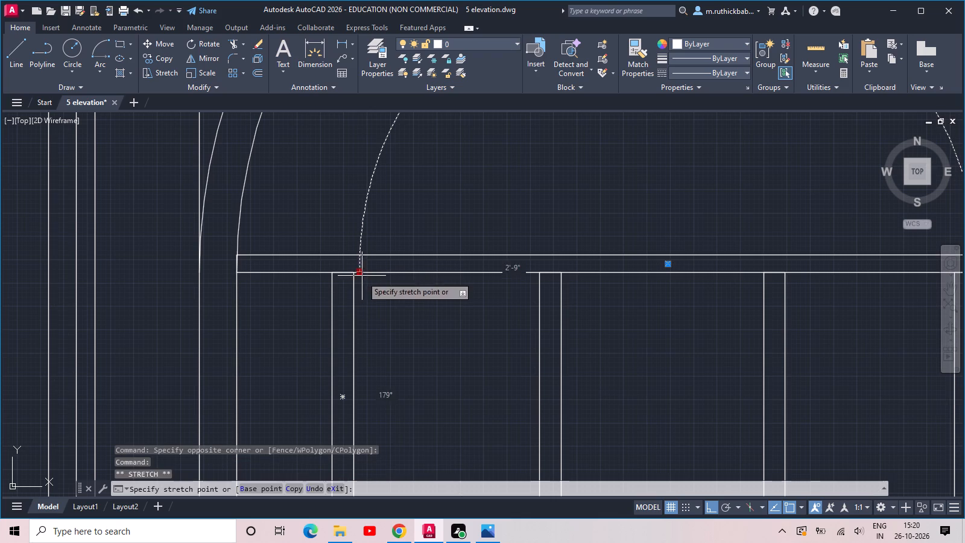
left_click(330, 276)
scroll(342, 273, "down", 2)
key("Escape")
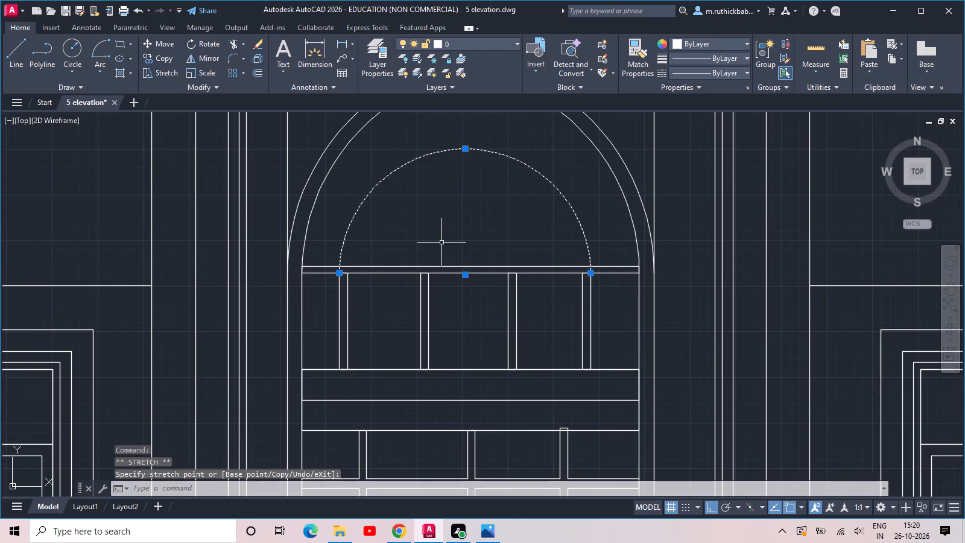
key("Escape")
Offset the new arc 3" inward.
key("o")
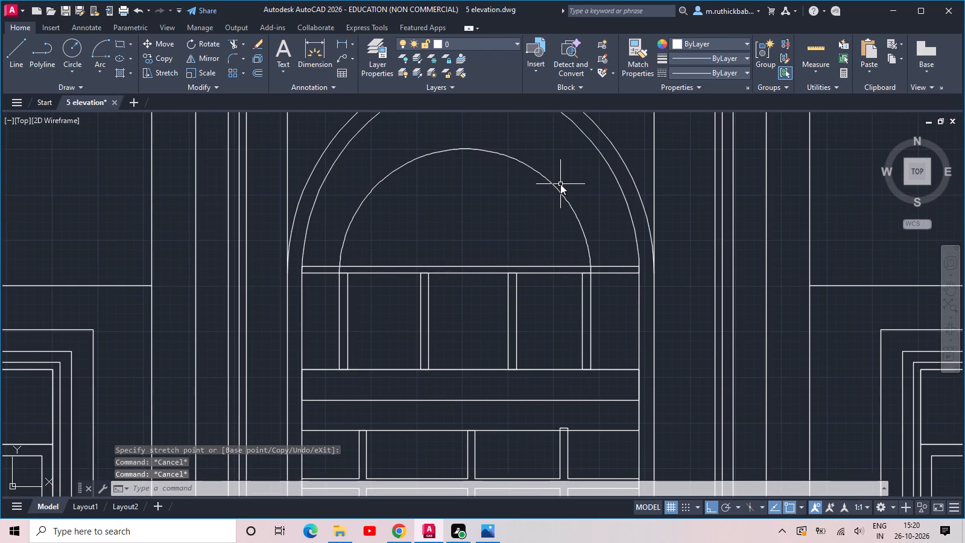
type("ff")
key("space")
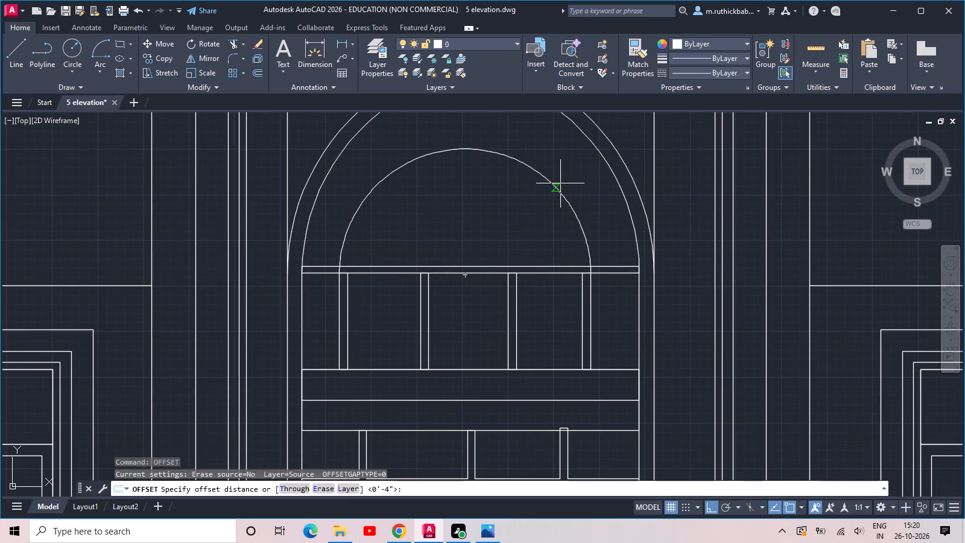
type("3")
key("space")
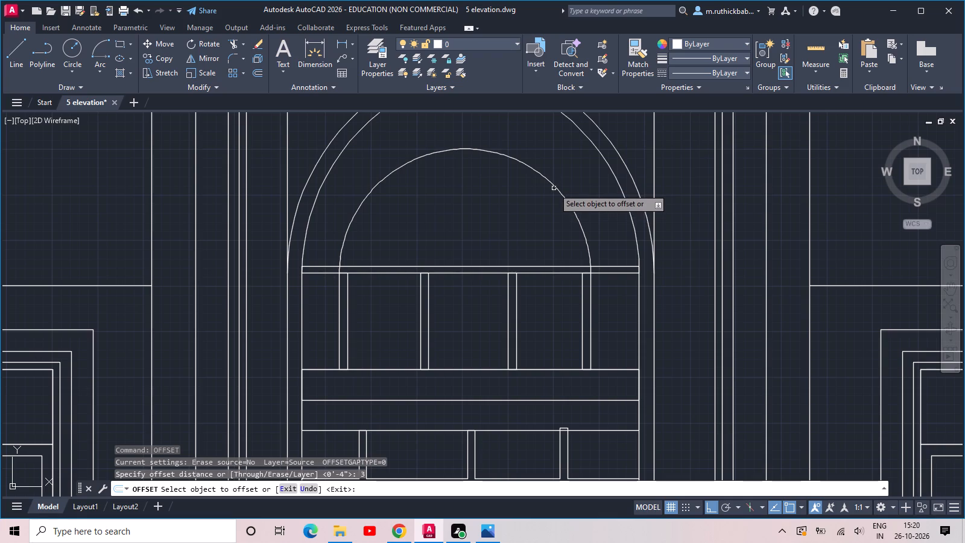
left_click(554, 186)
left_click(550, 203)
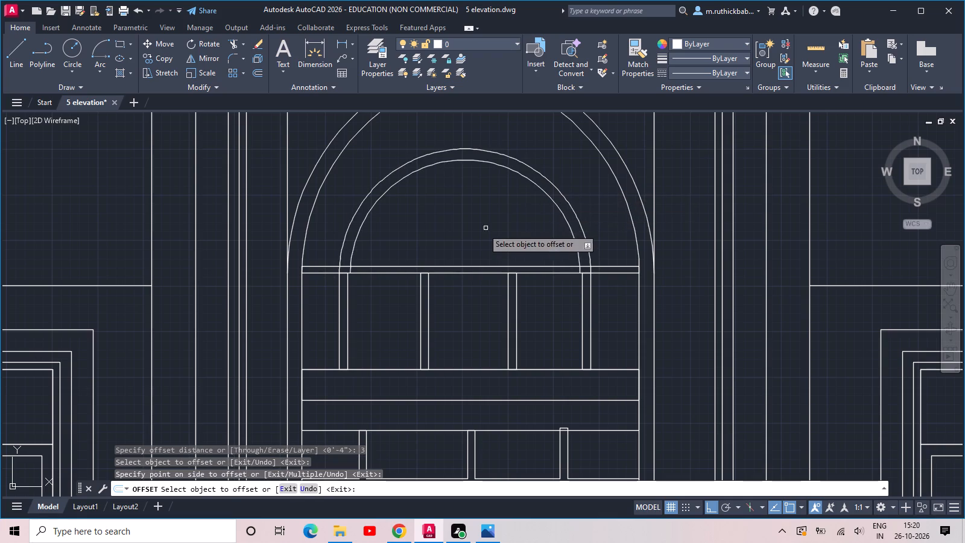
key("Escape")
key("Escape")
key("Escape")
Trim the lower ends of both concentric arcs inside the thin rectangle back to its top edge.
scroll(411, 254, "up", 1)
scroll(365, 297, "up", 1)
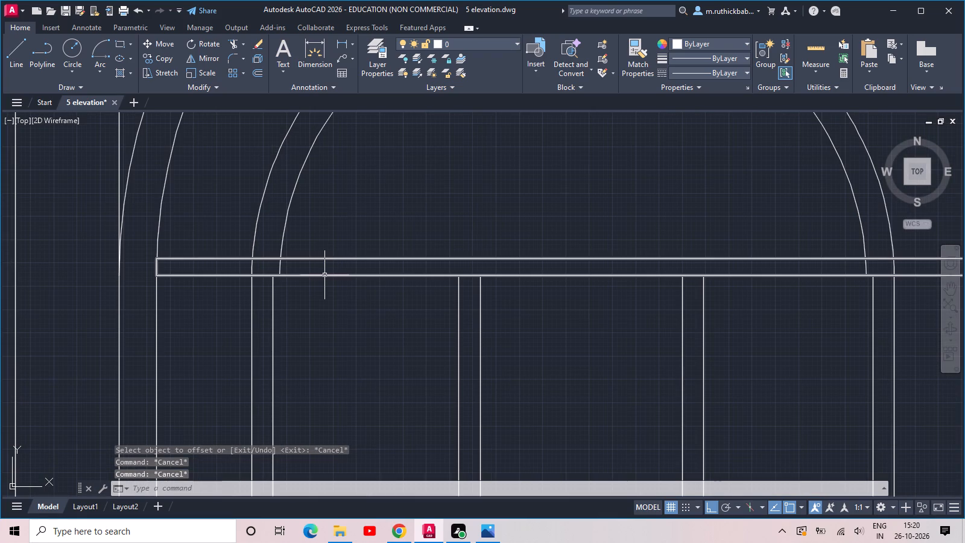
key("t")
key("r")
key("space")
key("space")
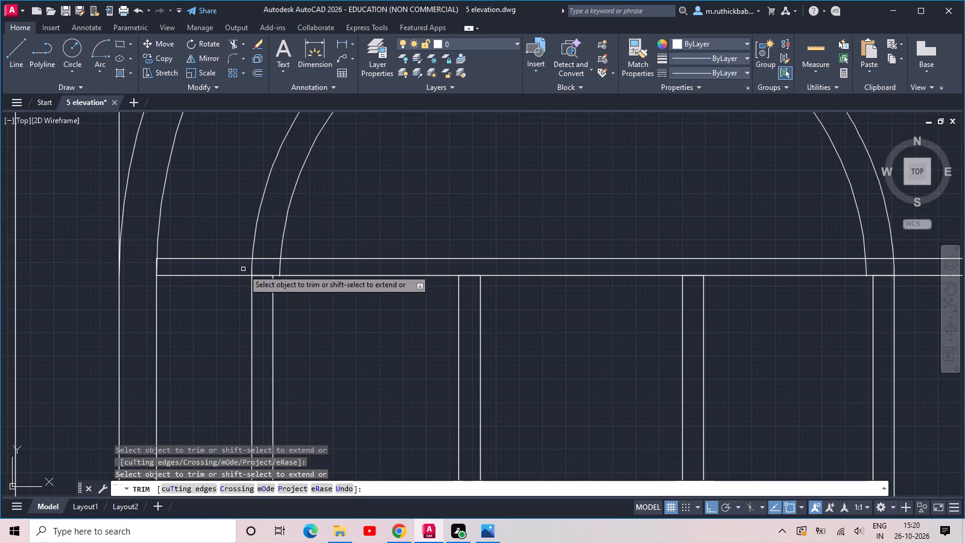
left_click_drag(243, 269, 276, 269)
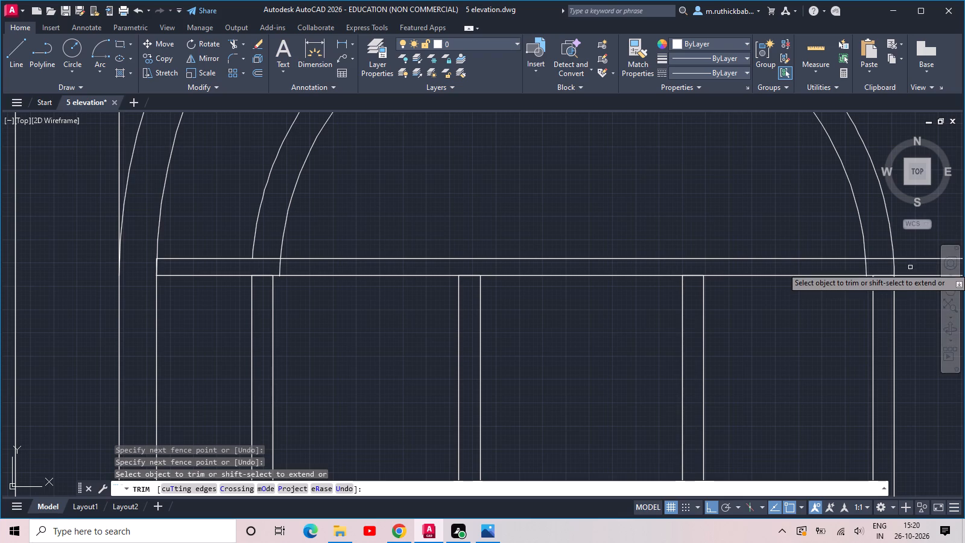
left_click_drag(910, 267, 891, 267)
left_click(271, 271)
key("Escape")
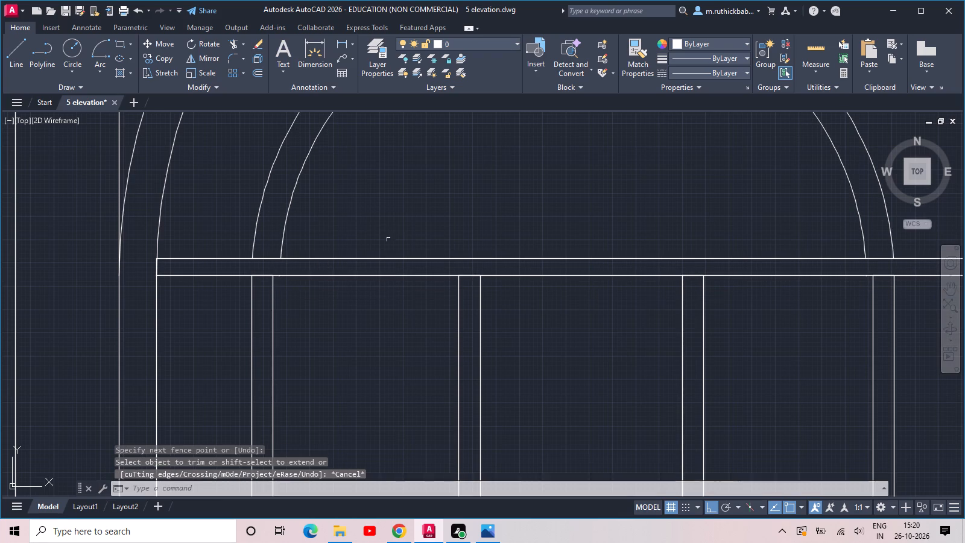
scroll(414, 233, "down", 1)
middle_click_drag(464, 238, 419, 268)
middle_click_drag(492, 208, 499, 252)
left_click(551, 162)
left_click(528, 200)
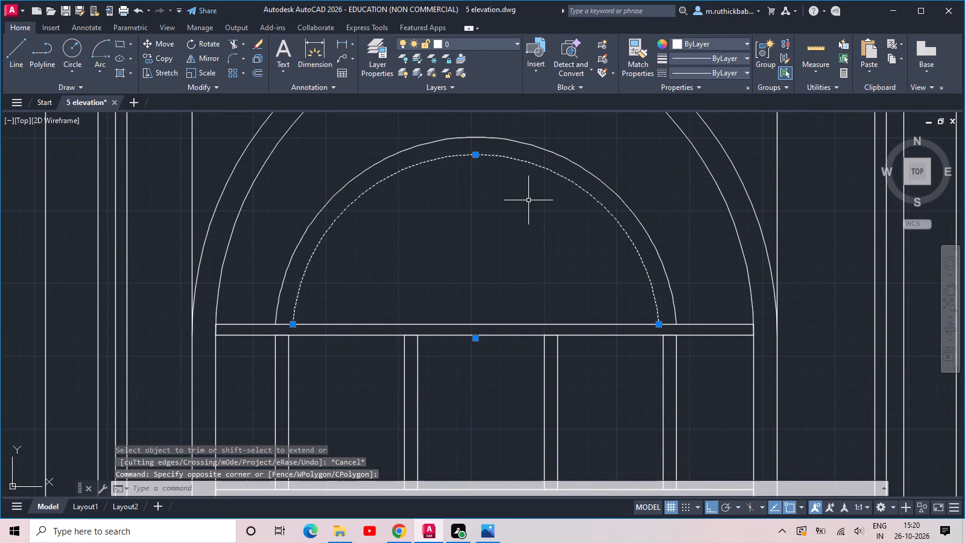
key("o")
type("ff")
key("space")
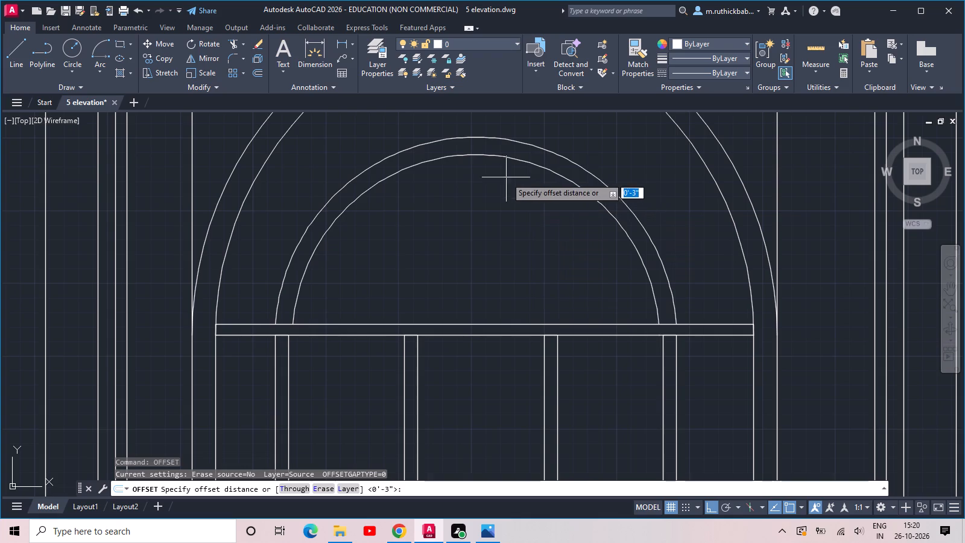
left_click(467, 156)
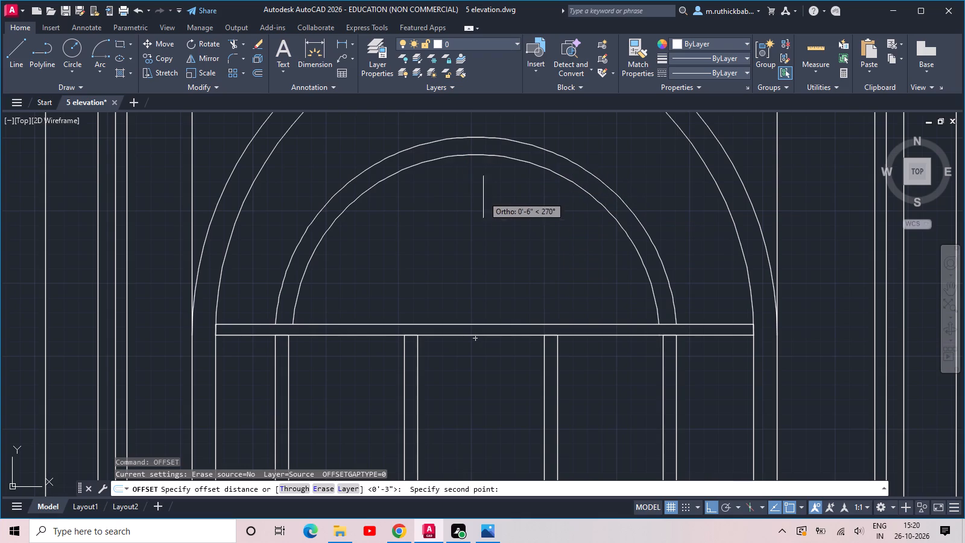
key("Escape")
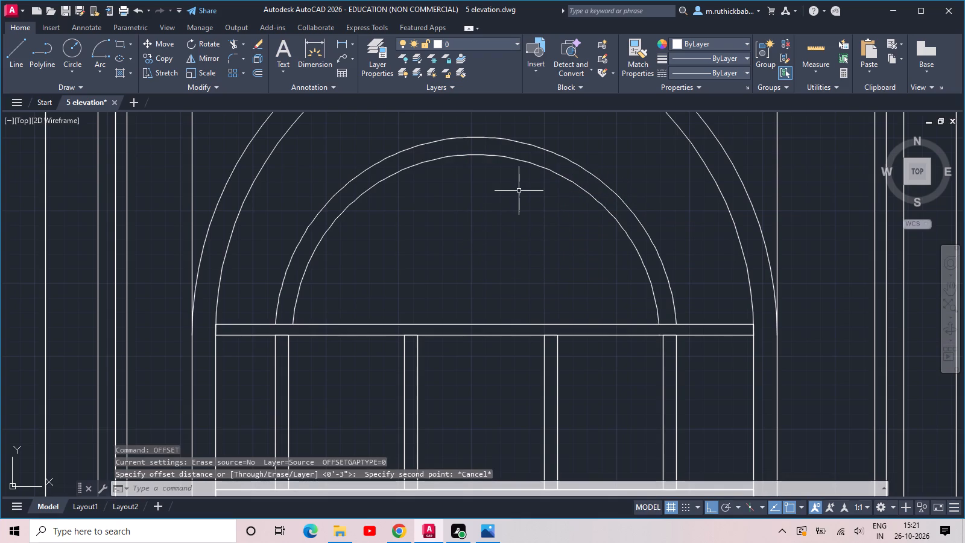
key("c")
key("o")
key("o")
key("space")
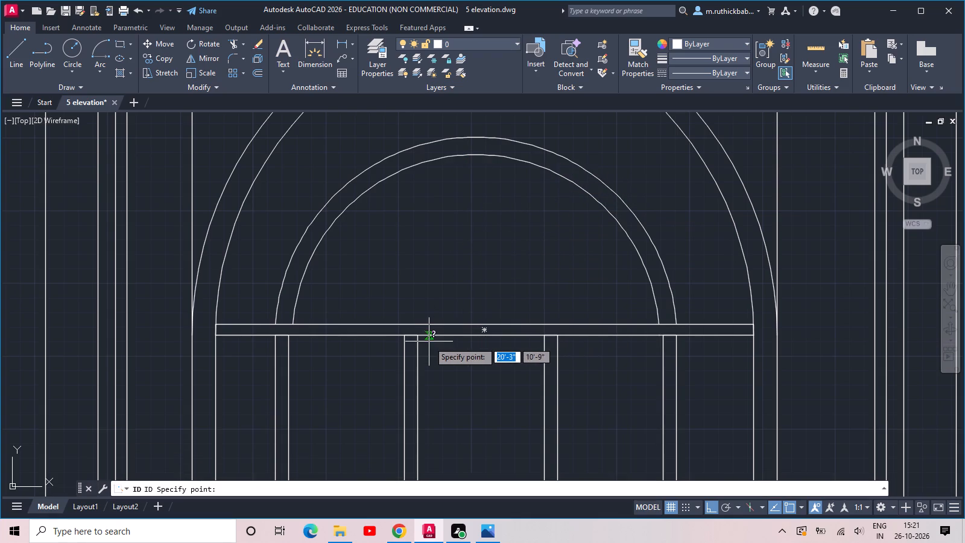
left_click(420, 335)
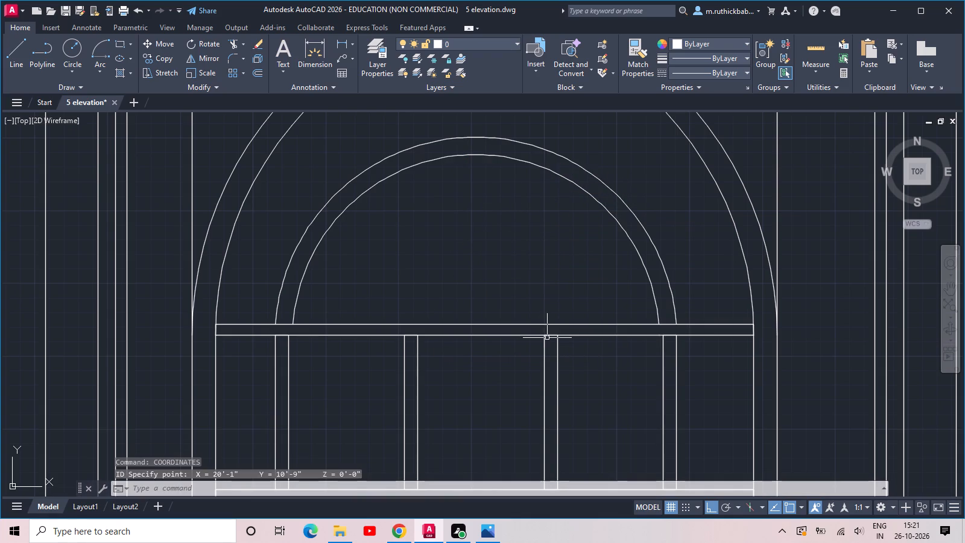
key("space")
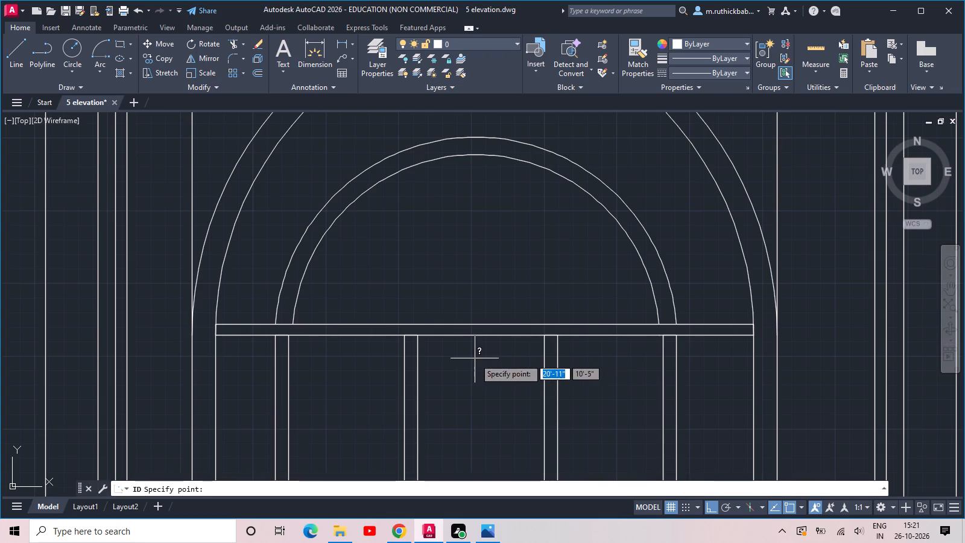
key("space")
Offset the inner concentric arc inward by about 1'-10", picking the distance between the facing edges of the two middle vertical bars.
key("o")
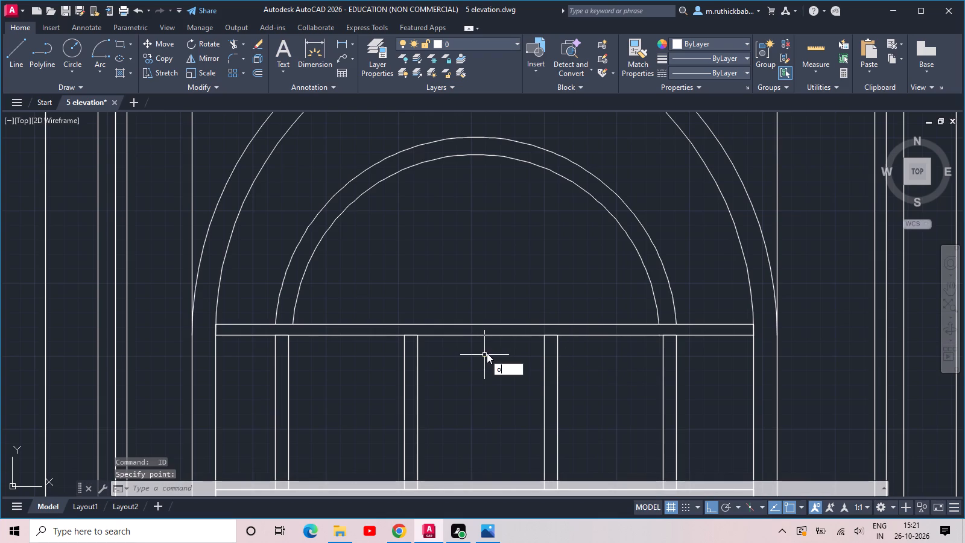
key("f")
type("f")
key("space")
left_click_drag(545, 338, 537, 338)
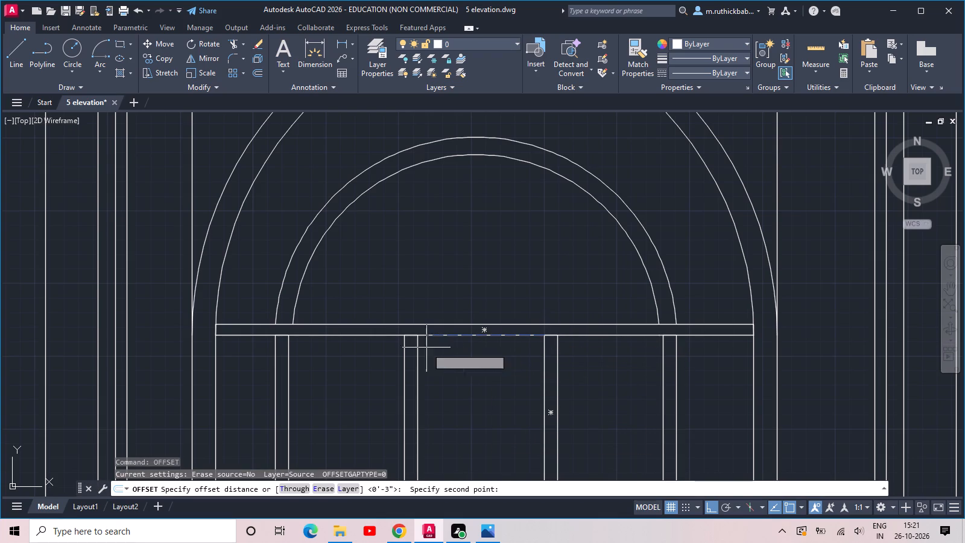
left_click(416, 339)
left_click(460, 153)
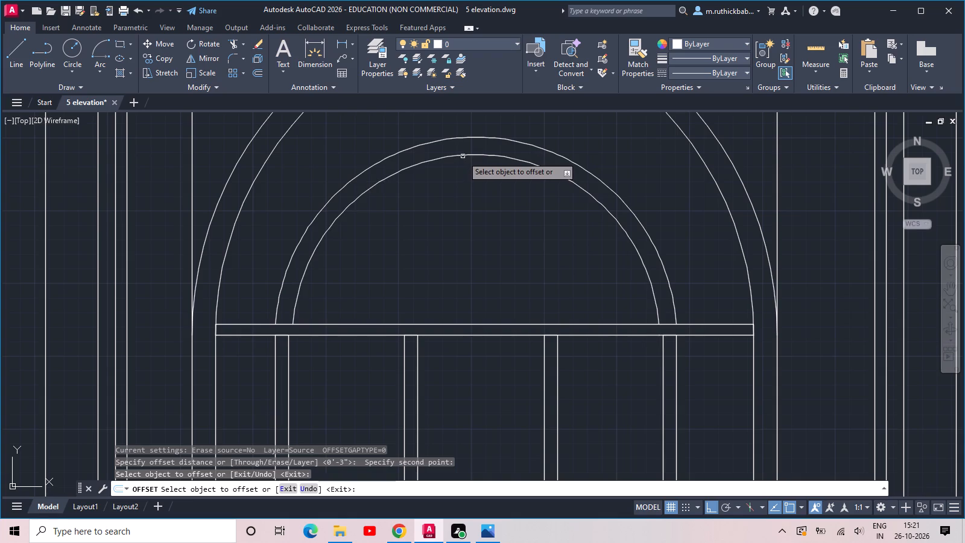
left_click(463, 154)
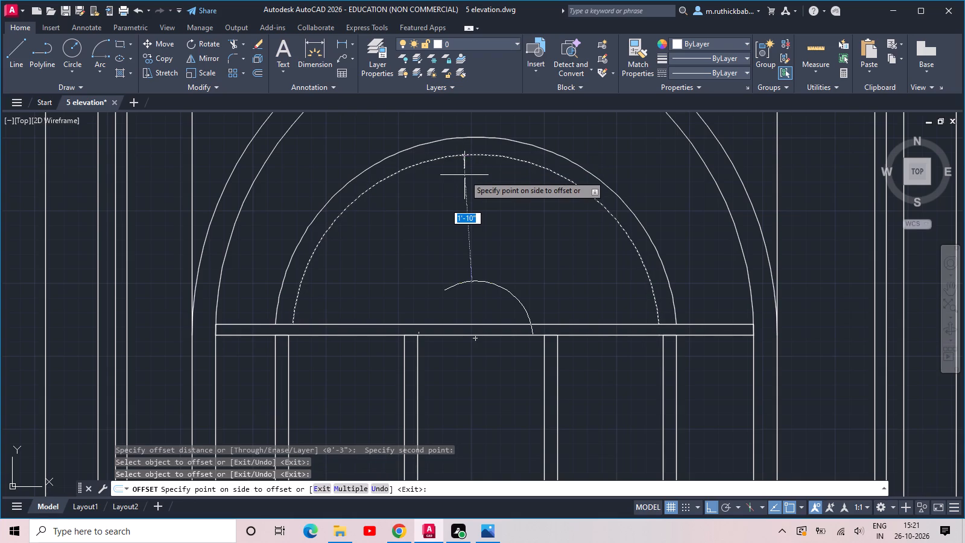
left_click(464, 175)
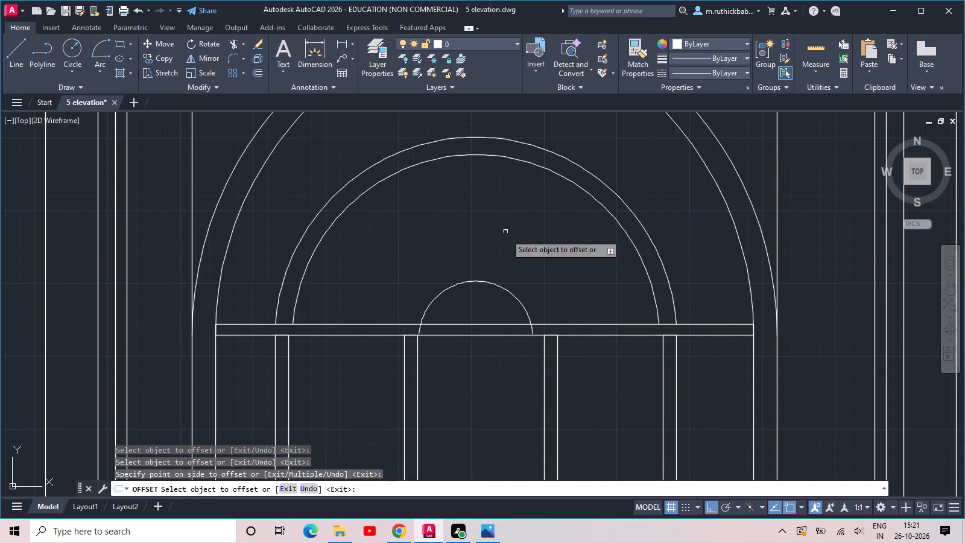
key("space")
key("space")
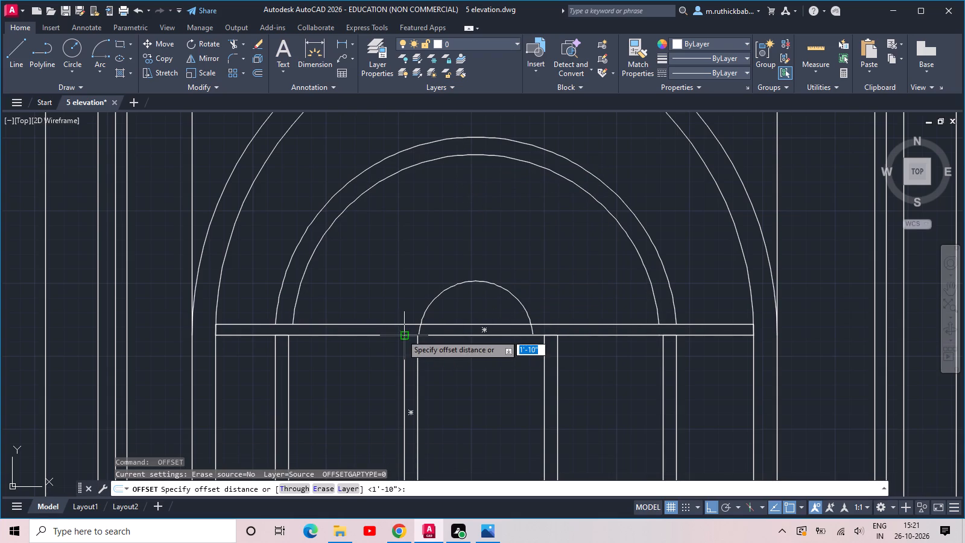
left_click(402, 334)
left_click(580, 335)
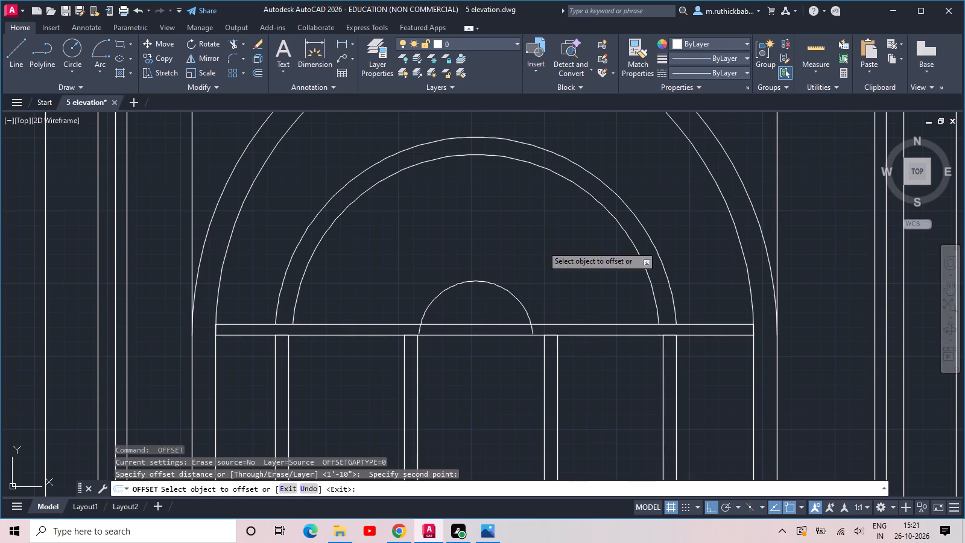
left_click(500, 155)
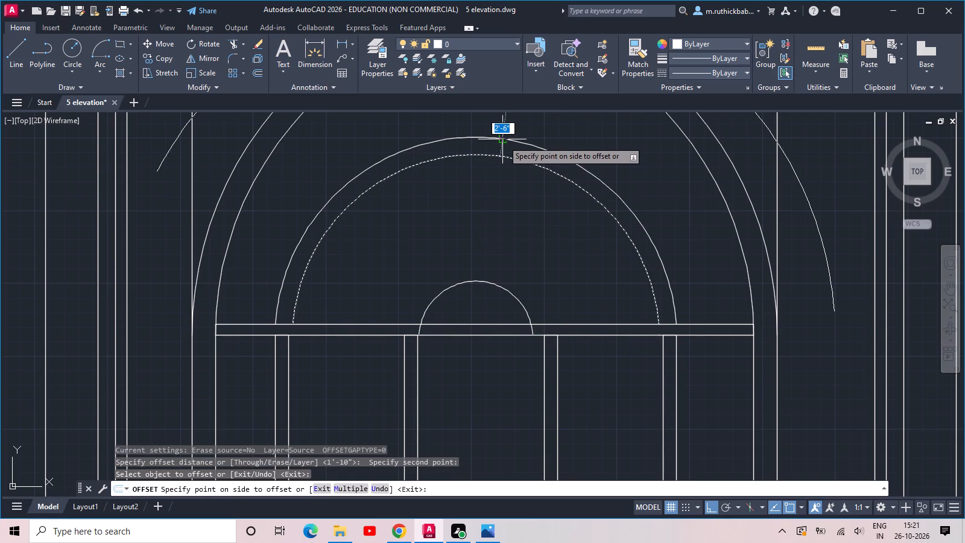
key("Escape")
Stretch the small central arc's right endpoint to the inner top corner of the third vertical bar.
left_click(484, 304)
left_click(435, 247)
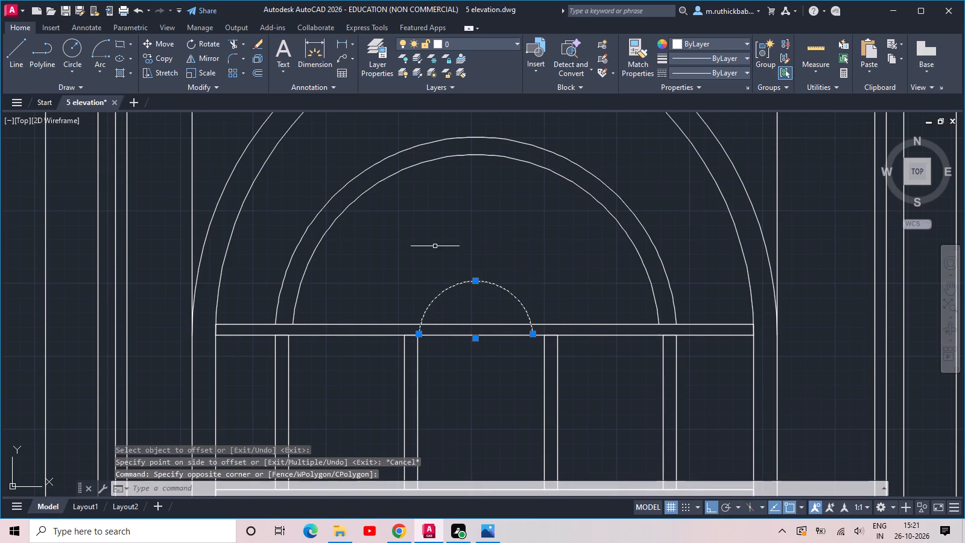
left_click(534, 334)
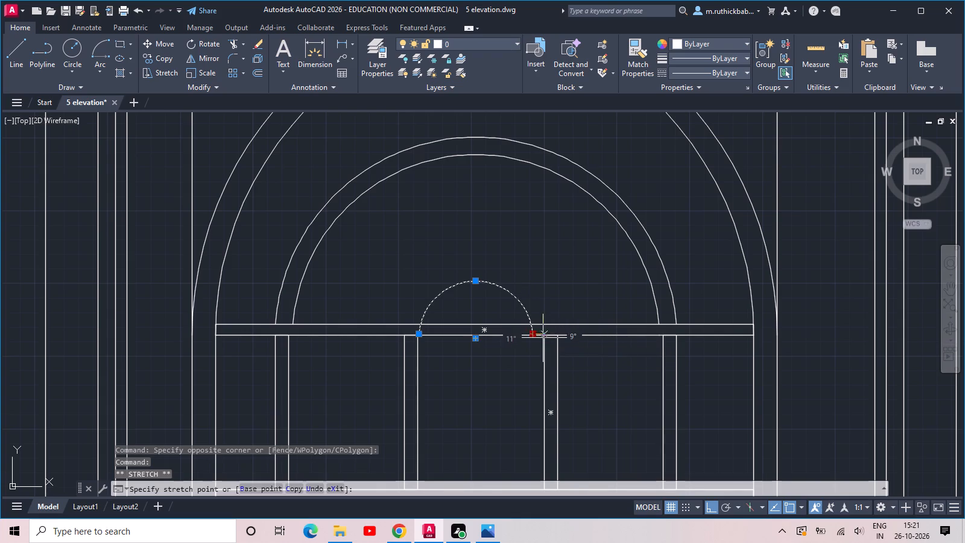
left_click(542, 338)
key("Escape")
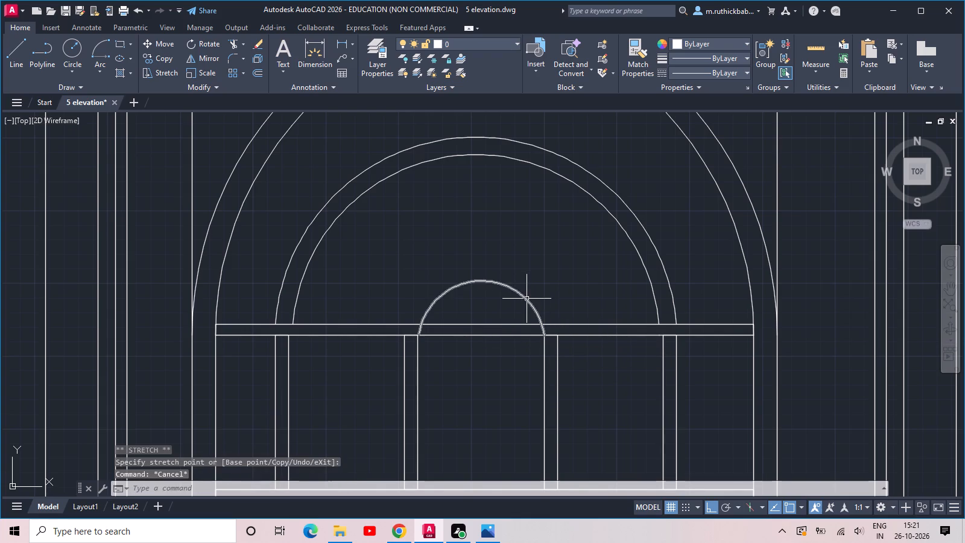
Copy the small central arc sideways from the third vertical bar's inner top corner to its outer top corner.
key("c")
key("o")
key("space")
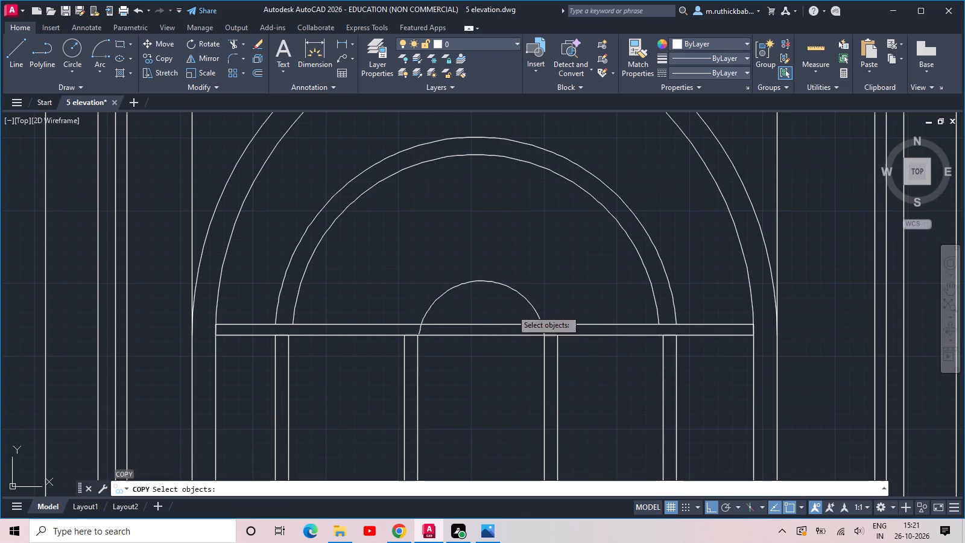
left_click(481, 296)
left_click(467, 271)
key("space")
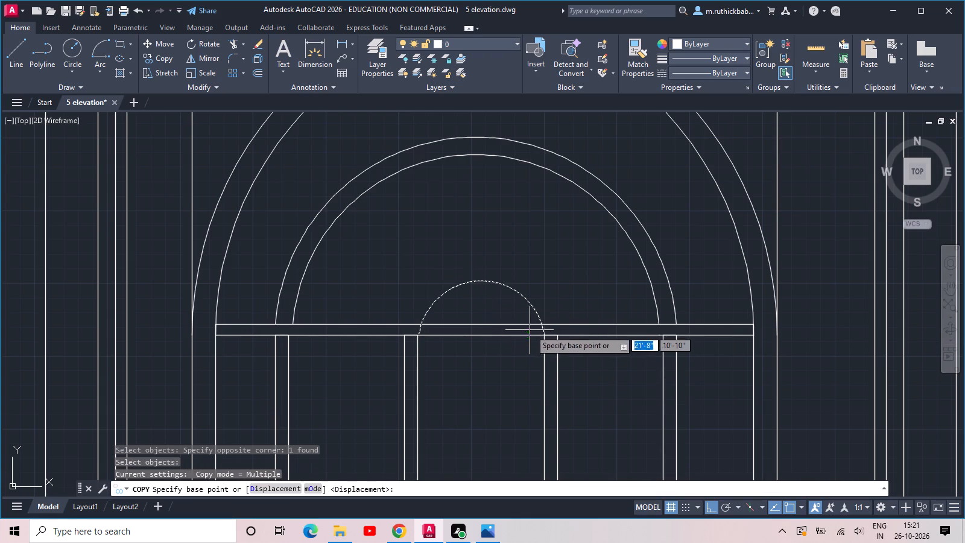
left_click(545, 335)
left_click(558, 335)
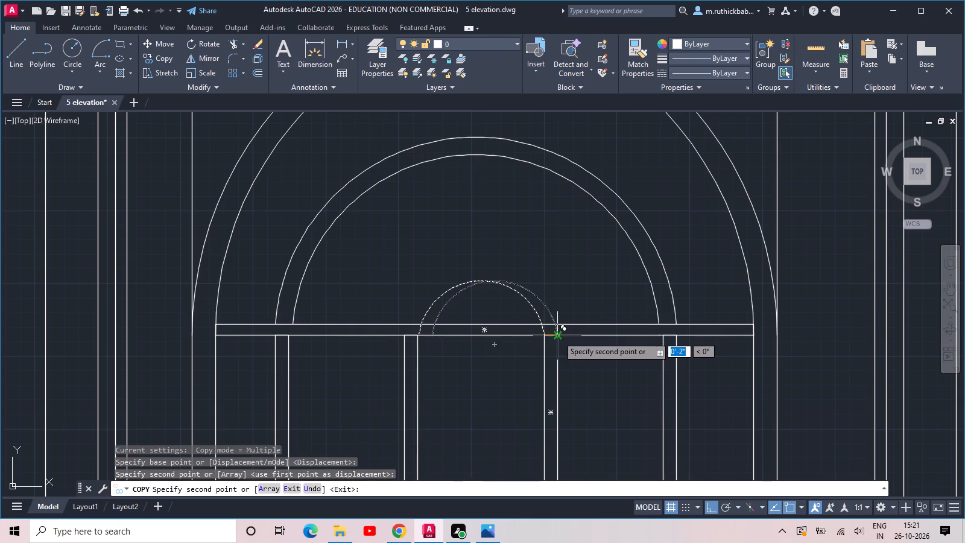
key("Escape")
Stretch the copied arc's left endpoint to the second vertical bar's outer top corner and raise its crown by about 3".
left_click(451, 313)
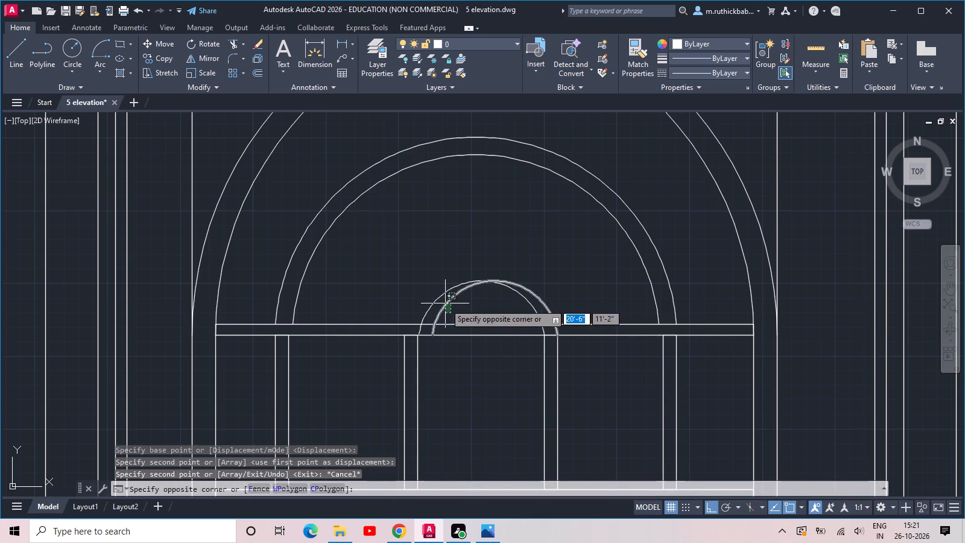
left_click(445, 303)
left_click(434, 334)
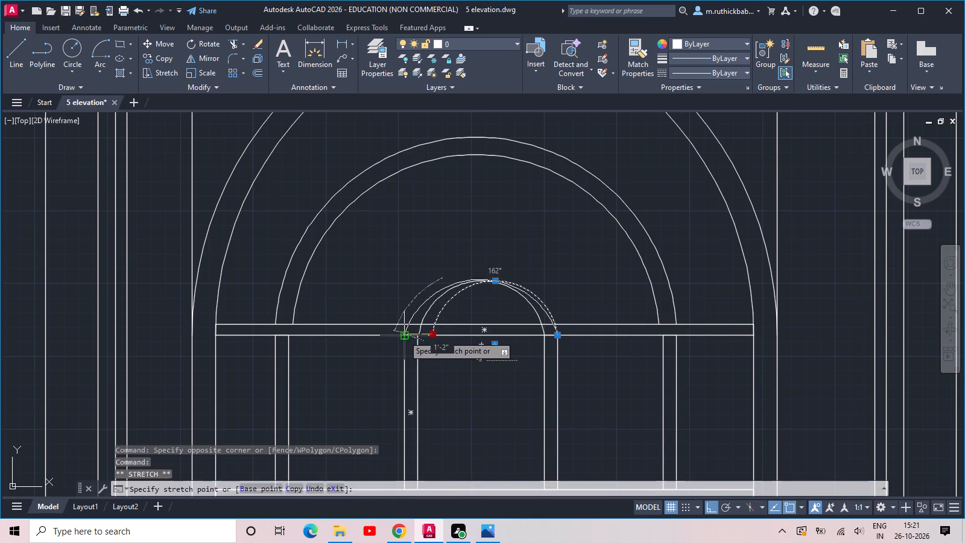
left_click(403, 335)
left_click(481, 281)
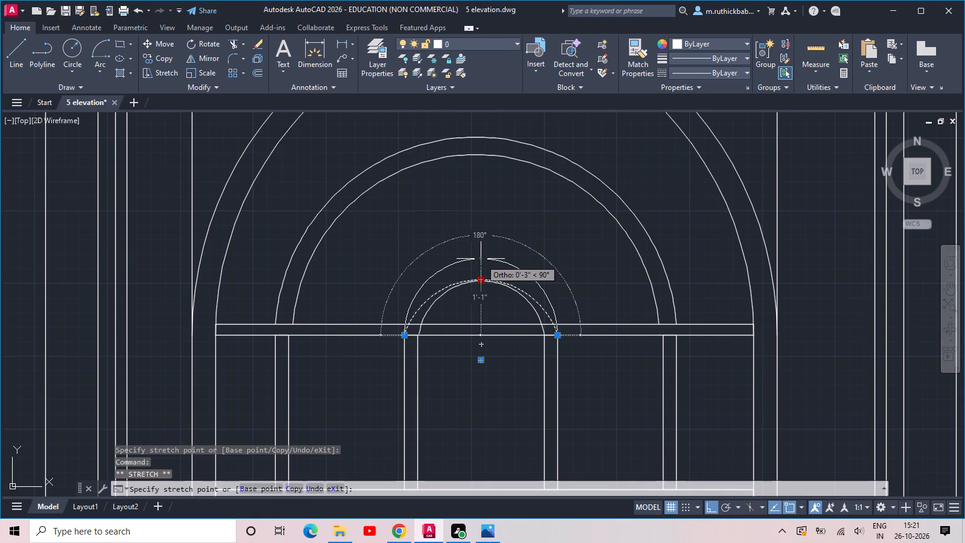
left_click(481, 259)
key("Escape")
Trim the lower ends of both small central arcs inside the thin rectangle back to its top edge.
scroll(484, 307, "down", 2)
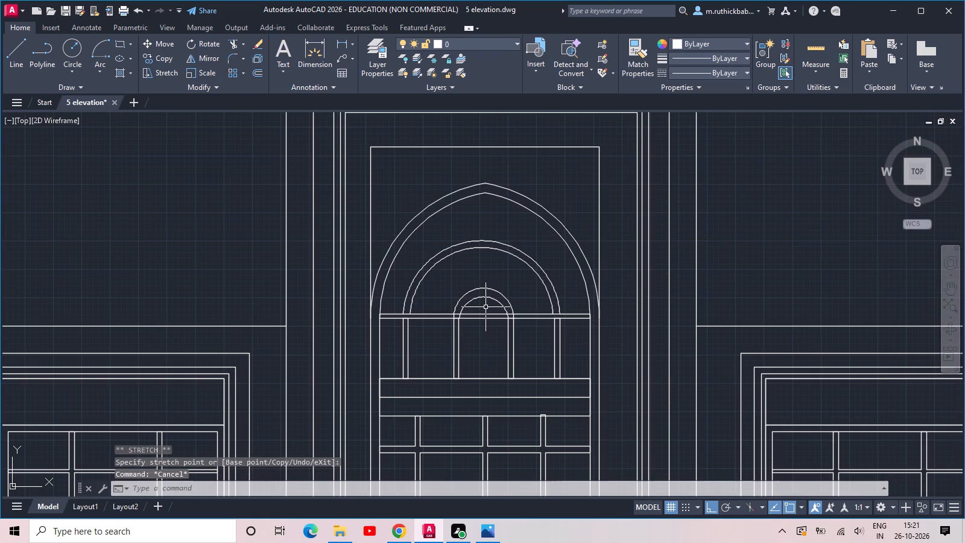
middle_click_drag(486, 313, 496, 279)
scroll(496, 281, "up", 2)
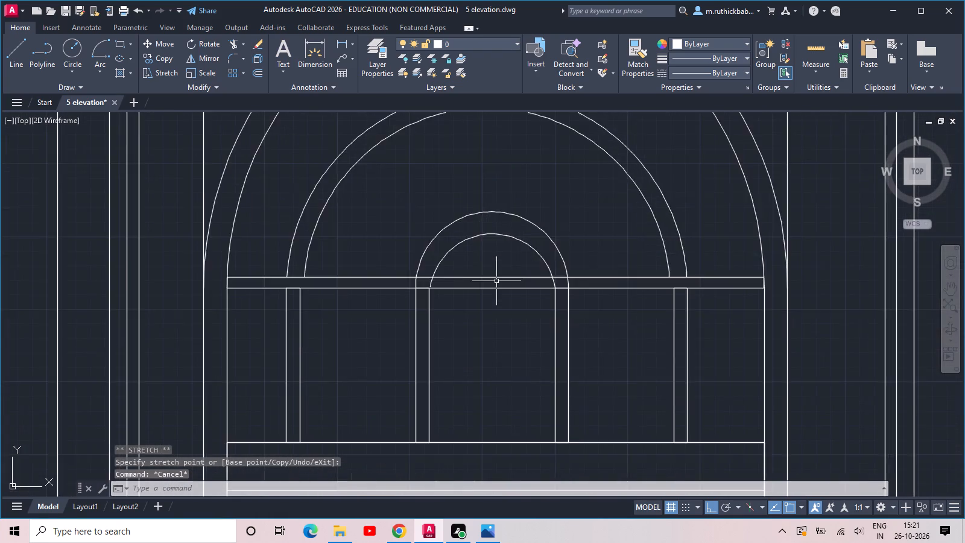
scroll(496, 281, "up", 1)
type("tr")
key("space")
key("space")
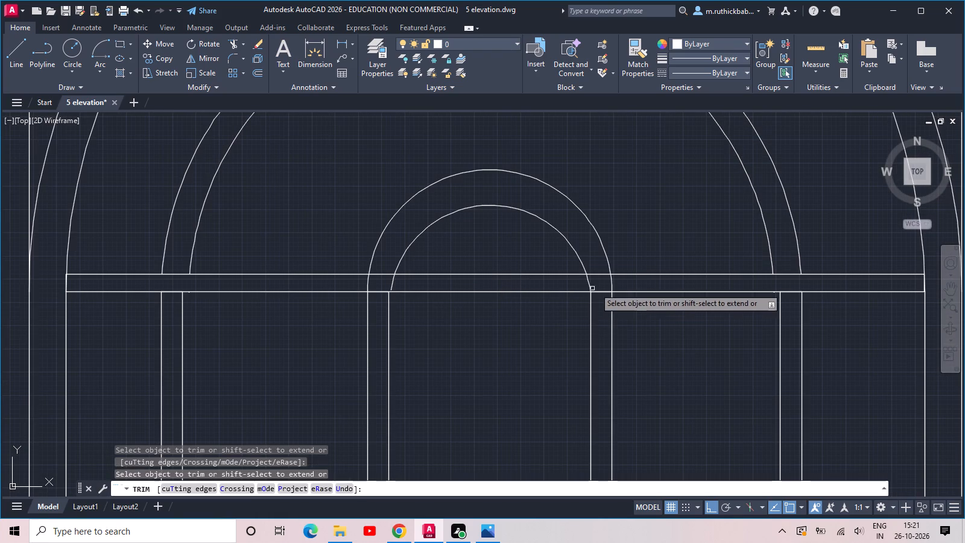
left_click(622, 282)
left_click(365, 287)
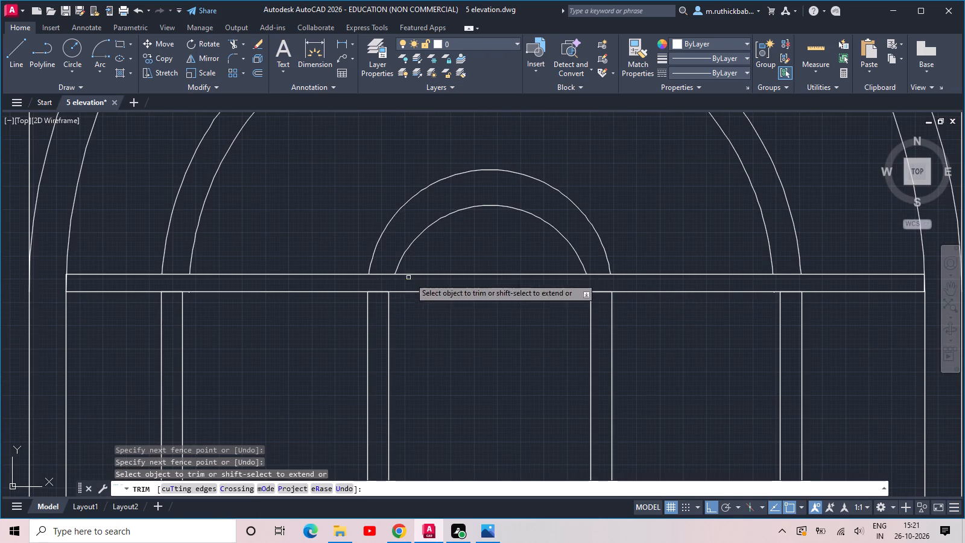
key("Escape")
key("Escape")
Raise the crown of the inner small arc by about 1" using its midpoint grip.
left_click(499, 230)
left_click(480, 202)
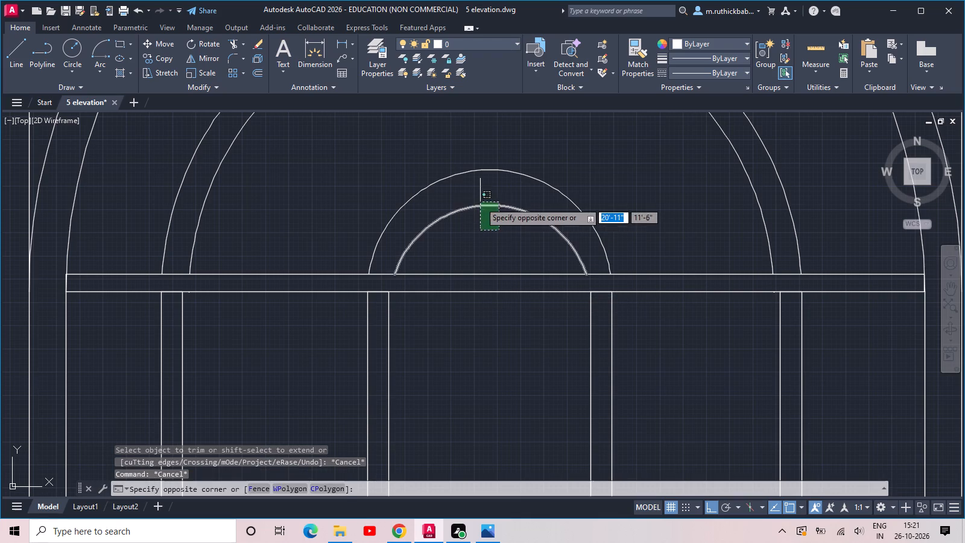
left_click(490, 206)
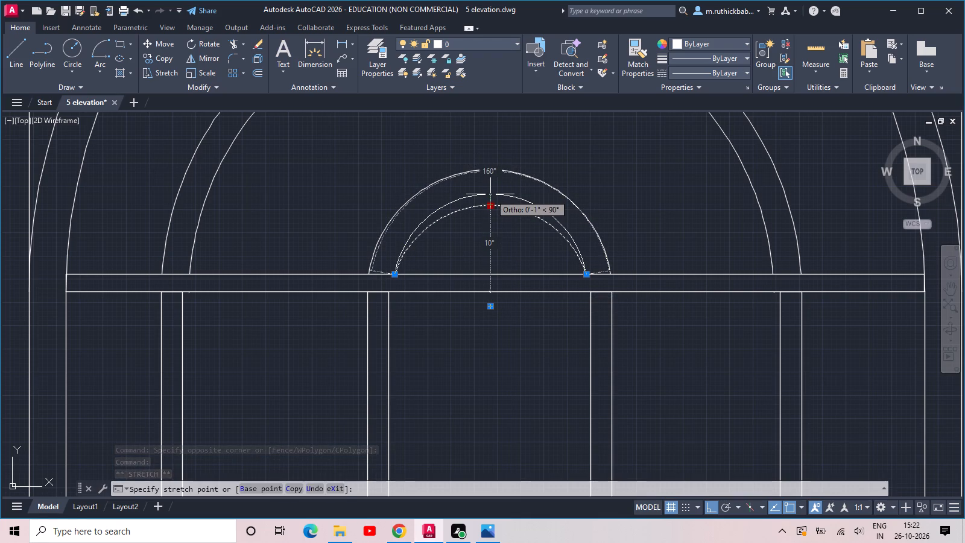
left_click(490, 197)
key("Escape")
Save the elevation drawing.
scroll(548, 238, "down", 2)
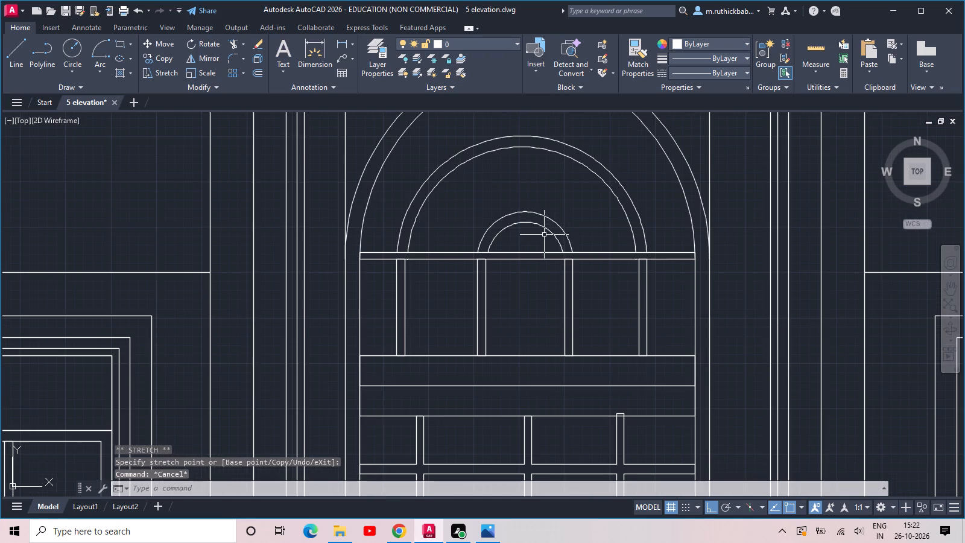
middle_click_drag(544, 235, 473, 286)
scroll(474, 281, "down", 4)
middle_click_drag(493, 337, 500, 313)
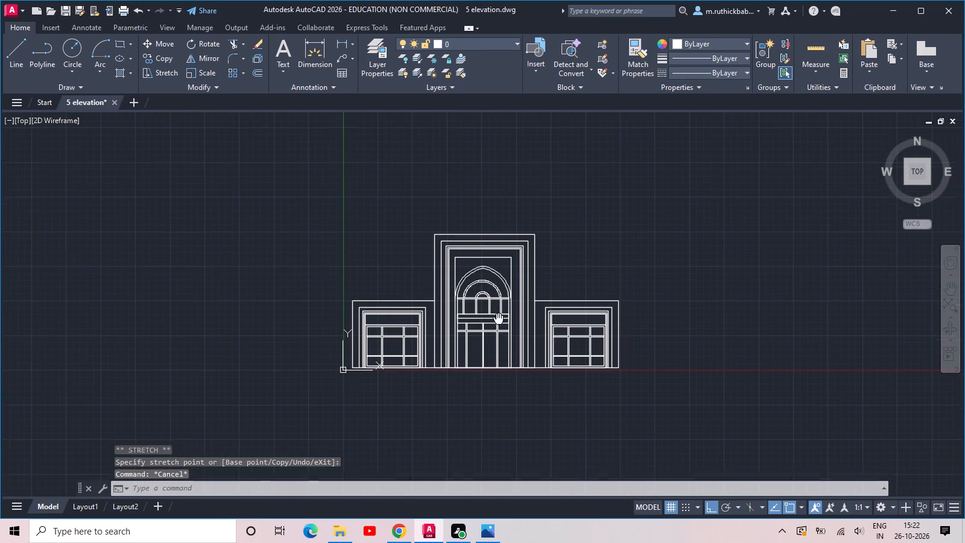
middle_click_drag(500, 313, 514, 272)
key("ctrl+s")
key("ctrl+s")
key("ctrl+s")
key("ctrl+s")
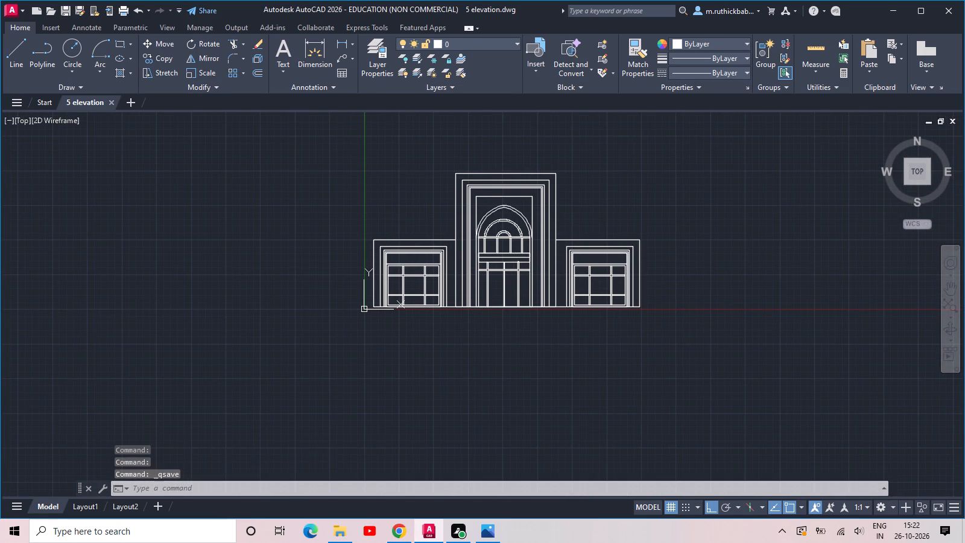
Draw a rectangle about 5'-11" high on top of the left wing, from its opening's outer frame line to the central block.
scroll(495, 313, "up", 1)
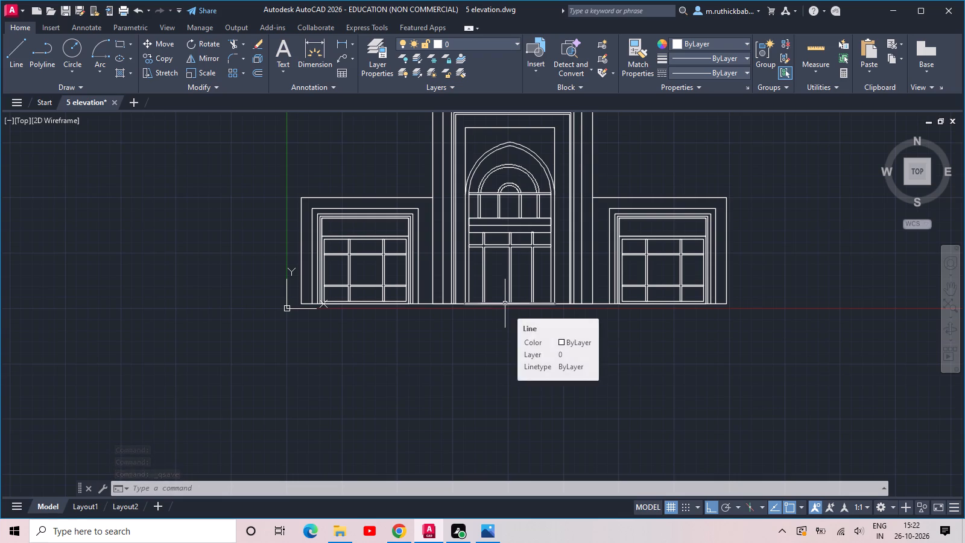
middle_click_drag(430, 311, 526, 410)
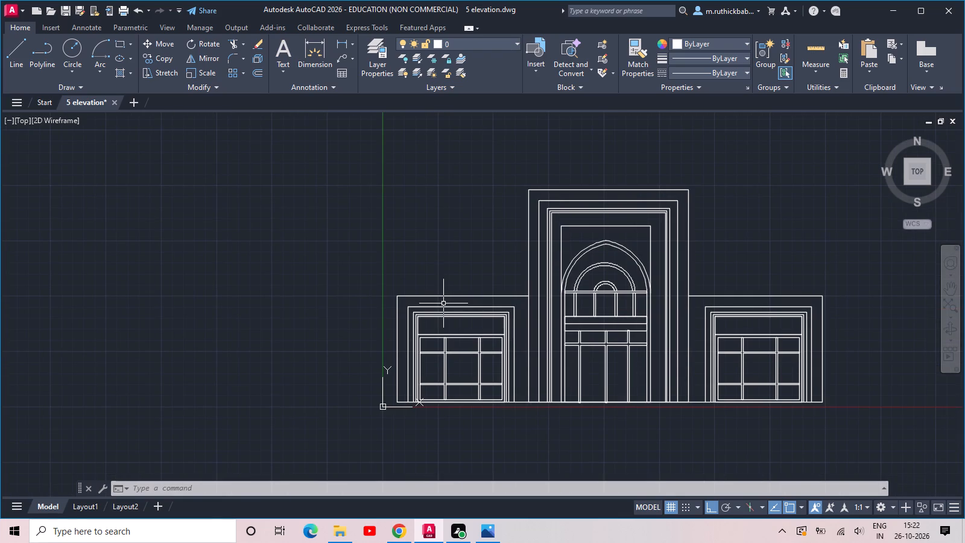
key("r")
key("e")
type("c")
key("space")
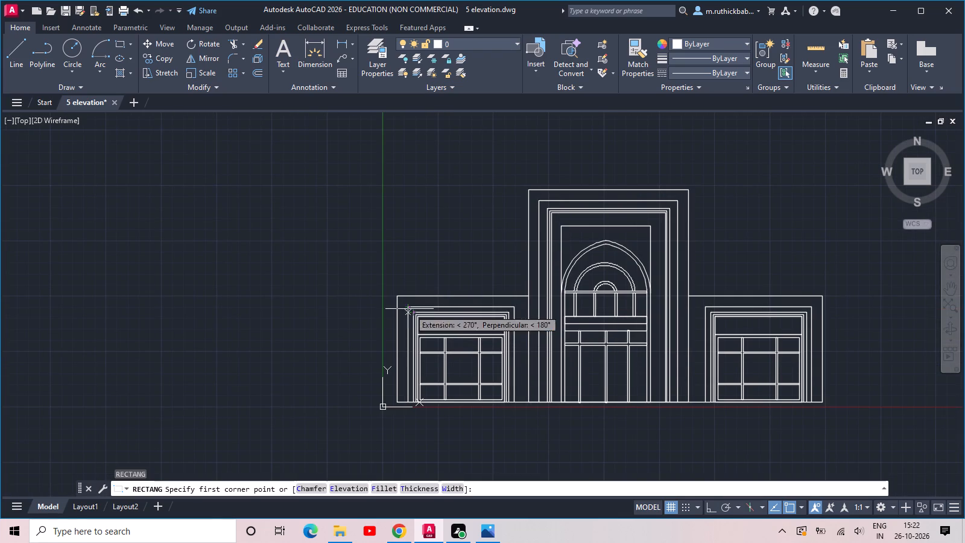
left_click(408, 291)
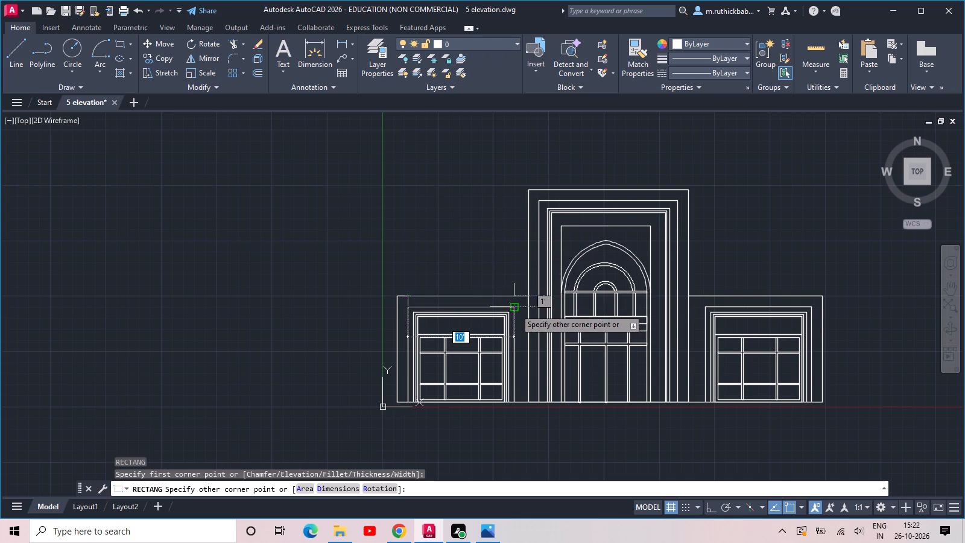
left_click(528, 232)
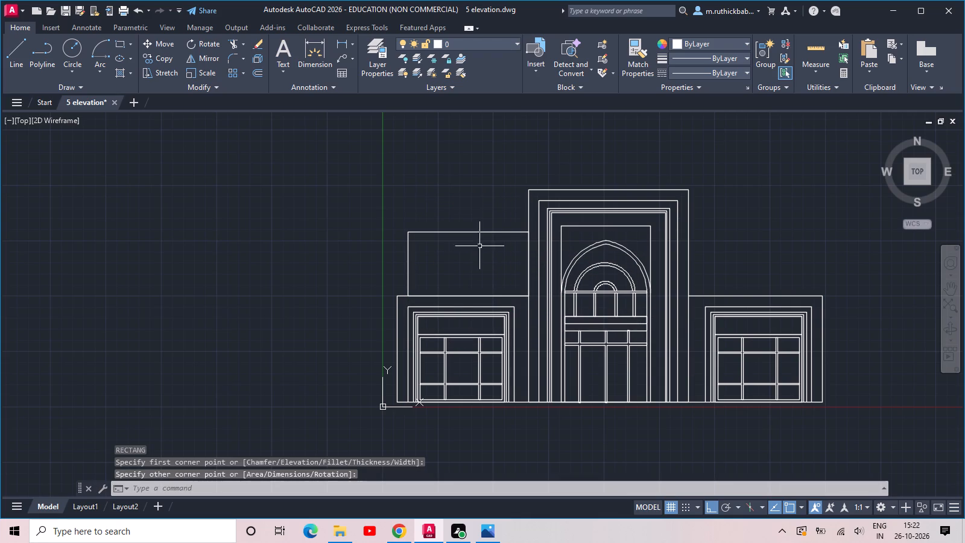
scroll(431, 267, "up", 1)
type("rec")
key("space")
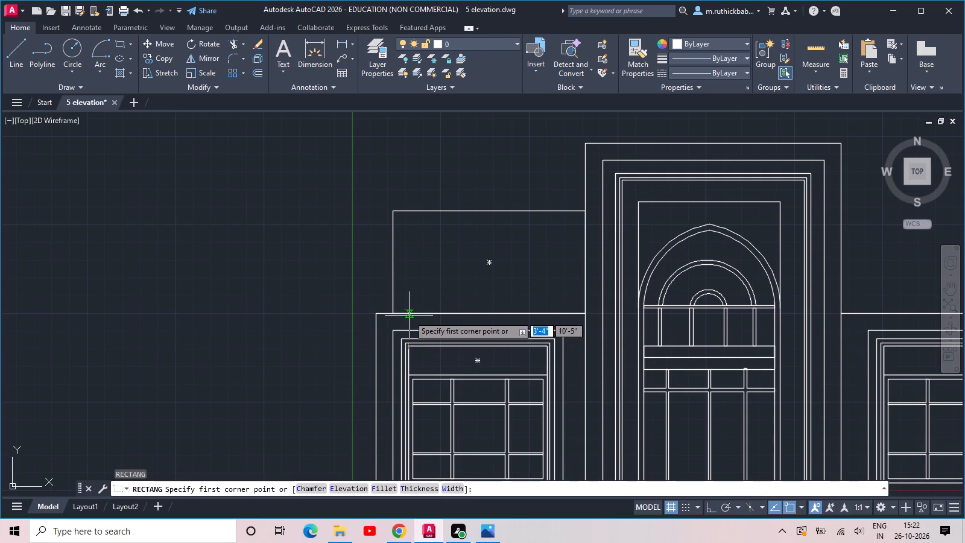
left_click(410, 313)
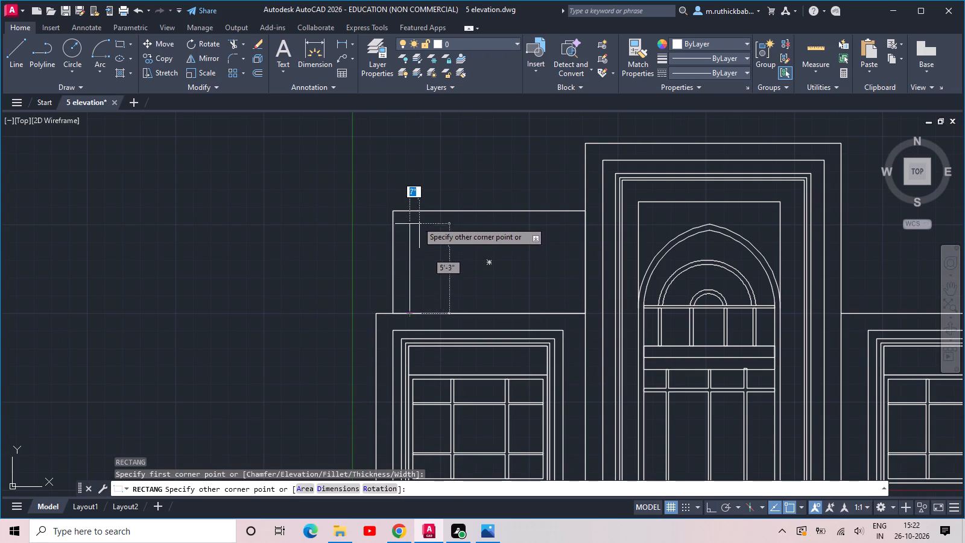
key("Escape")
Draw a smaller rectangle about 6'-10" wide and 4' high inside the new upper block, resting on the left wing's roof line.
key("space")
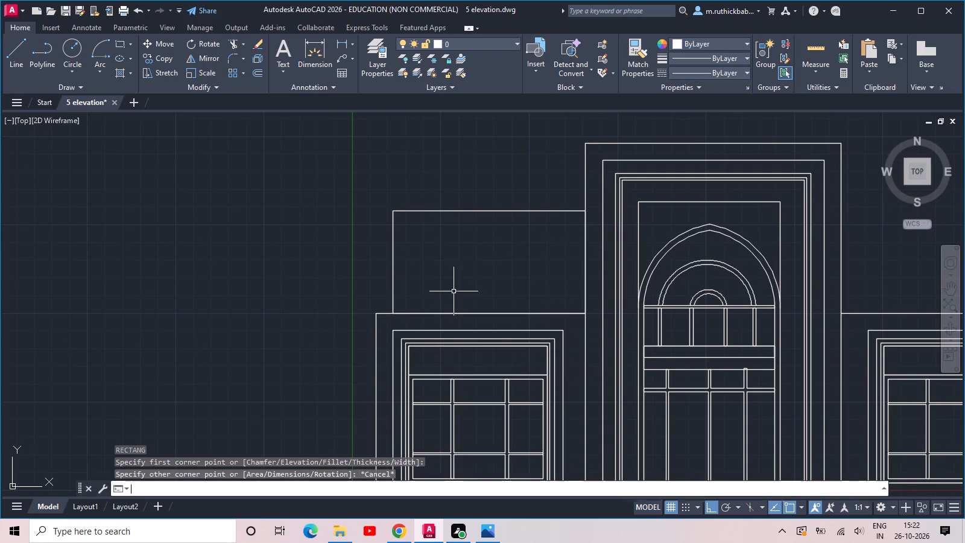
left_click(427, 311)
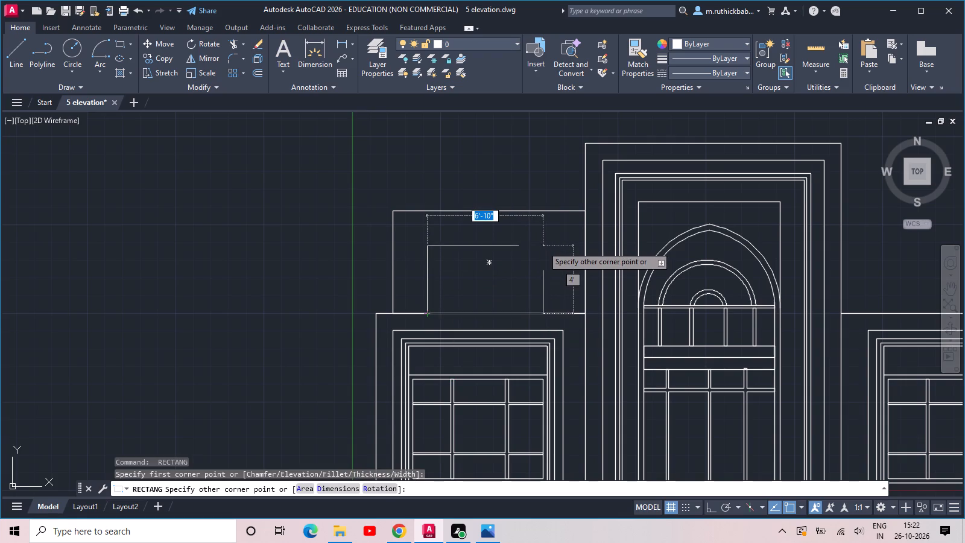
left_click(540, 243)
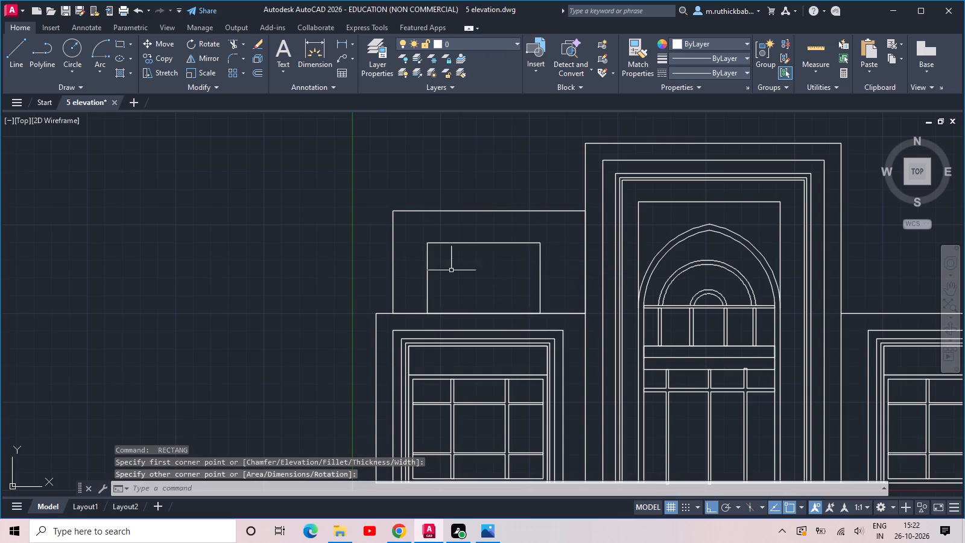
key("Escape")
Explode the smaller rectangle above the left wing into separate lines.
left_click(463, 265)
left_click(433, 238)
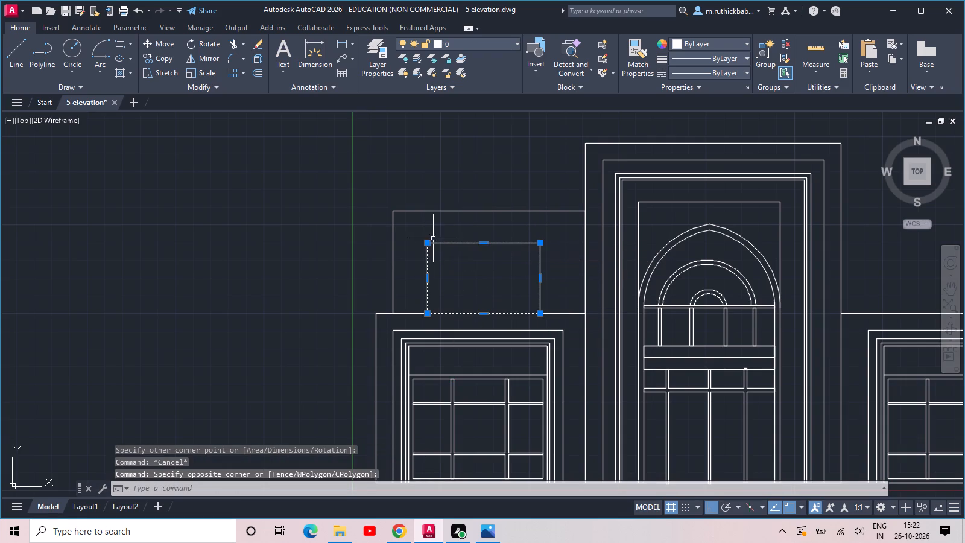
key("x")
key("space")
Fillet the upper-left corner of the small opening above the left wing with a 1' radius.
key("f")
key("space")
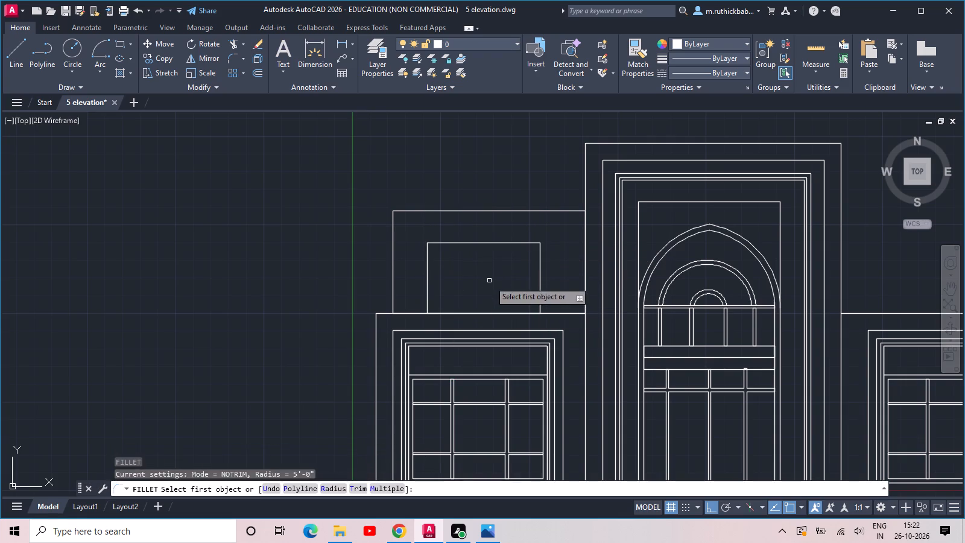
left_click(338, 489)
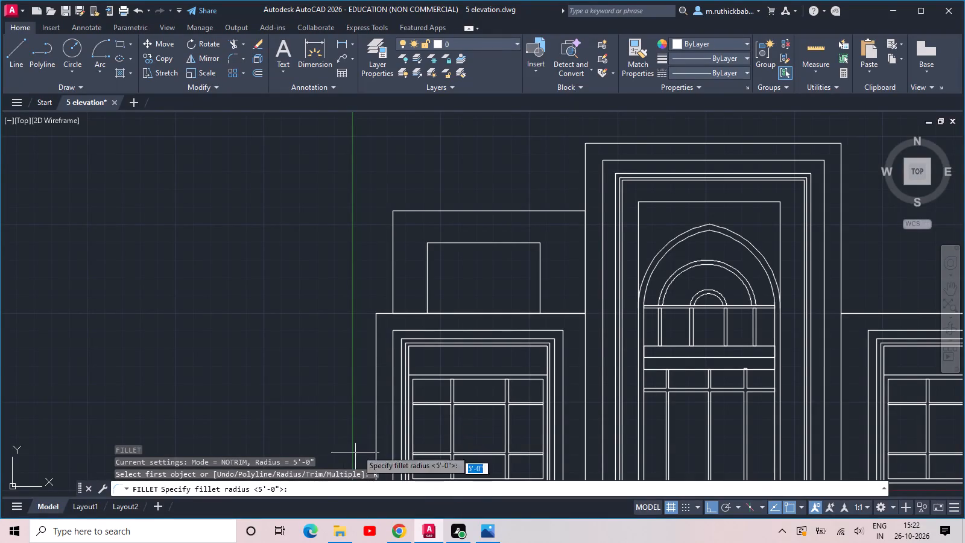
key("3")
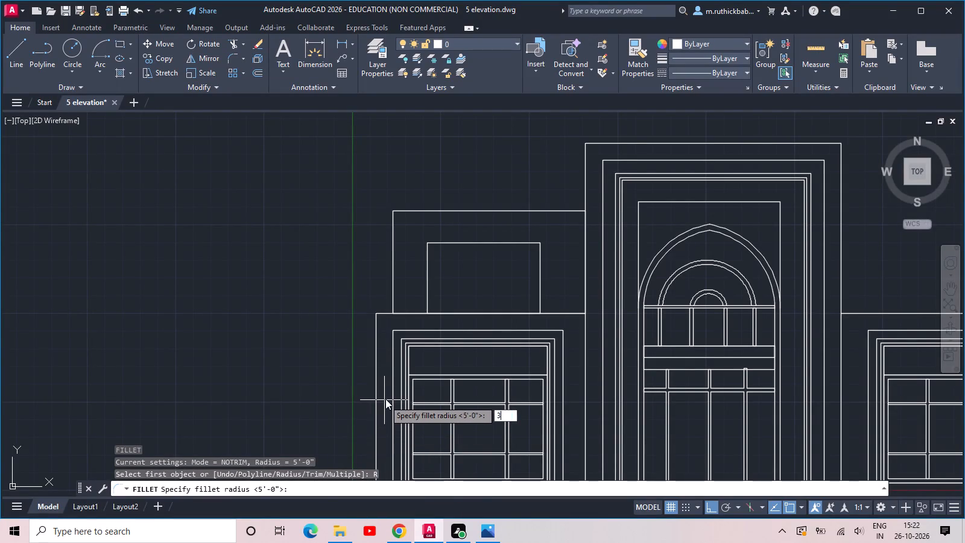
key("Return")
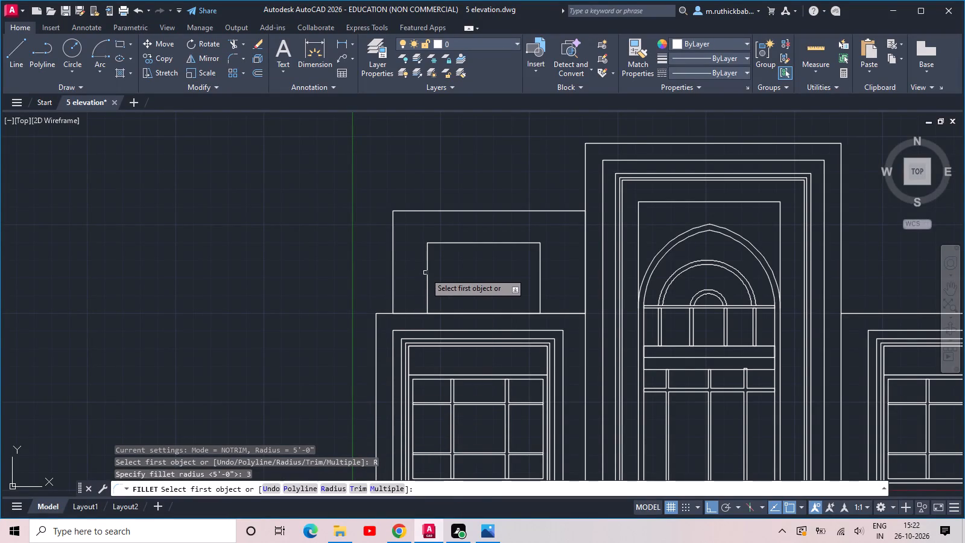
left_click(426, 275)
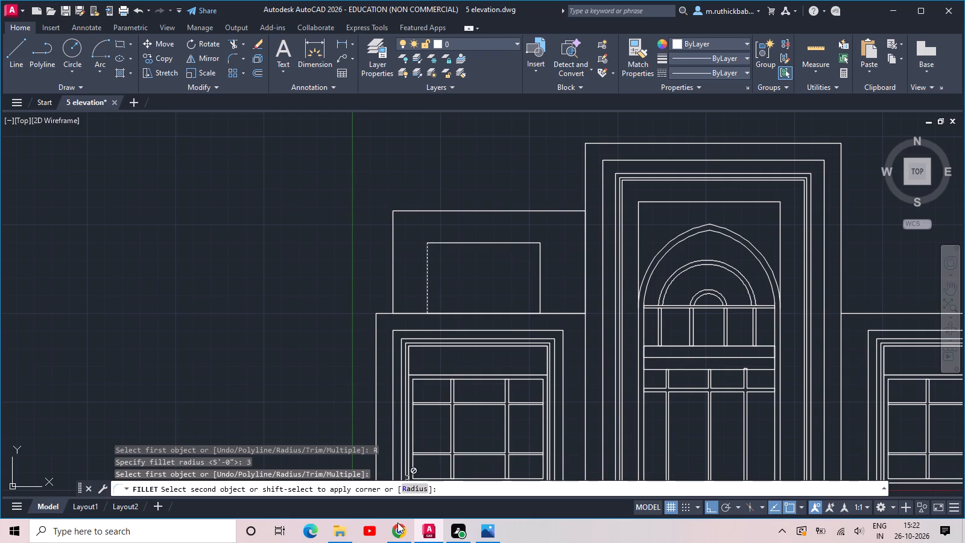
left_click(412, 484)
key("3")
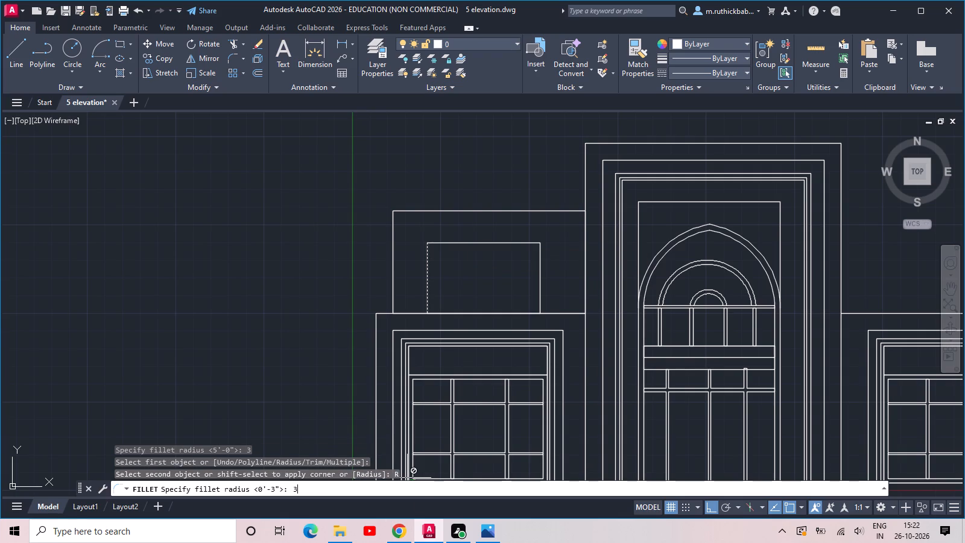
key("apostrophe")
key("Return")
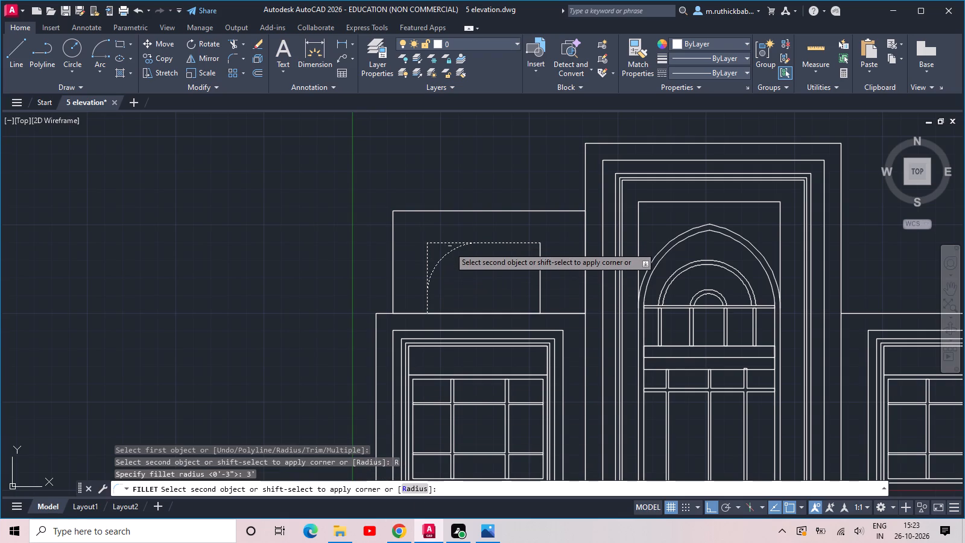
left_click(413, 490)
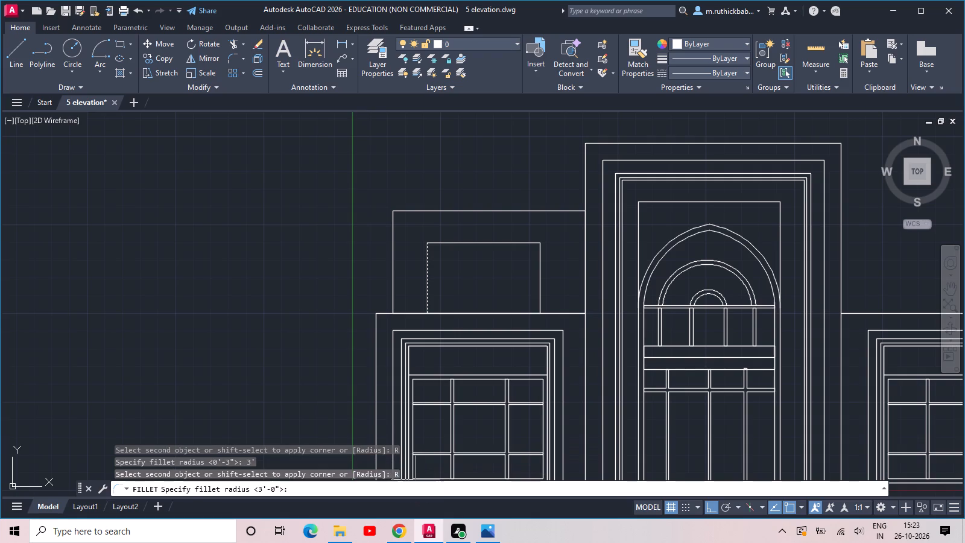
key("1")
key("apostrophe")
key("Return")
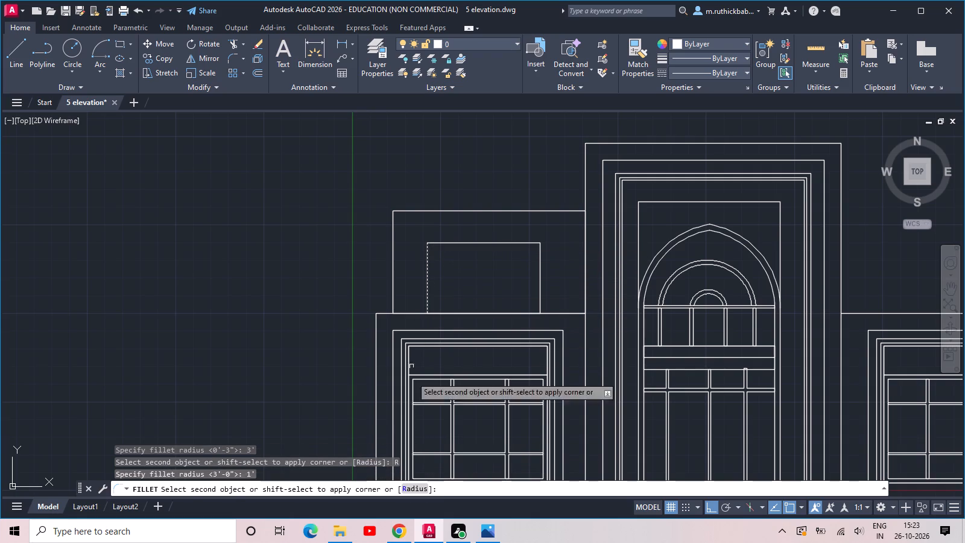
left_click(422, 494)
key("2")
key("apostrophe")
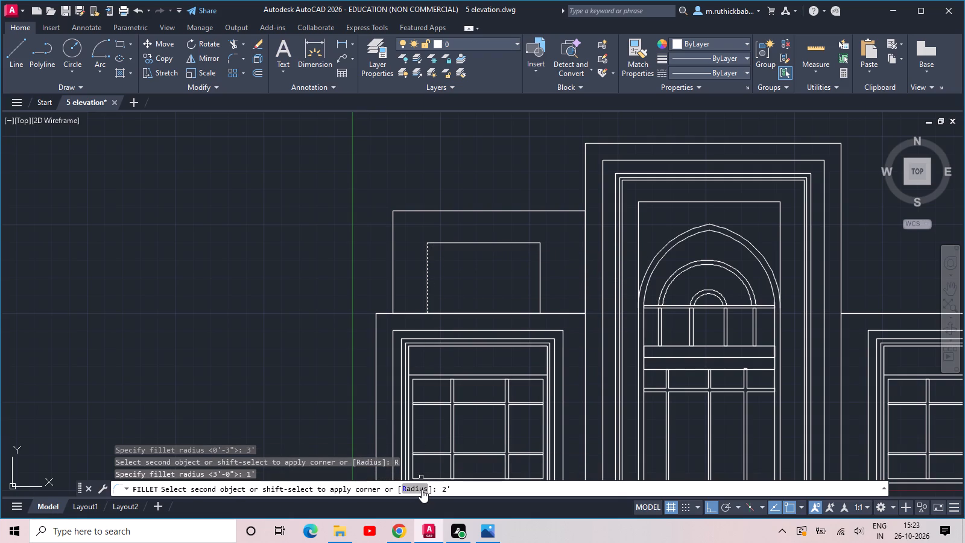
key("Return")
left_click(445, 242)
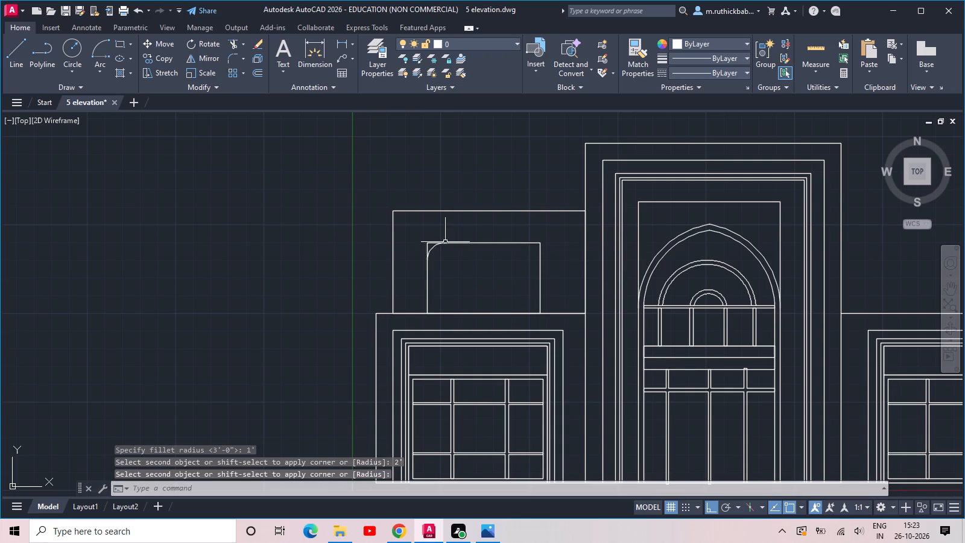
Fillet the small opening's upper-right corner with the same 1' radius.
middle_click_drag(519, 244, 467, 233)
key("space")
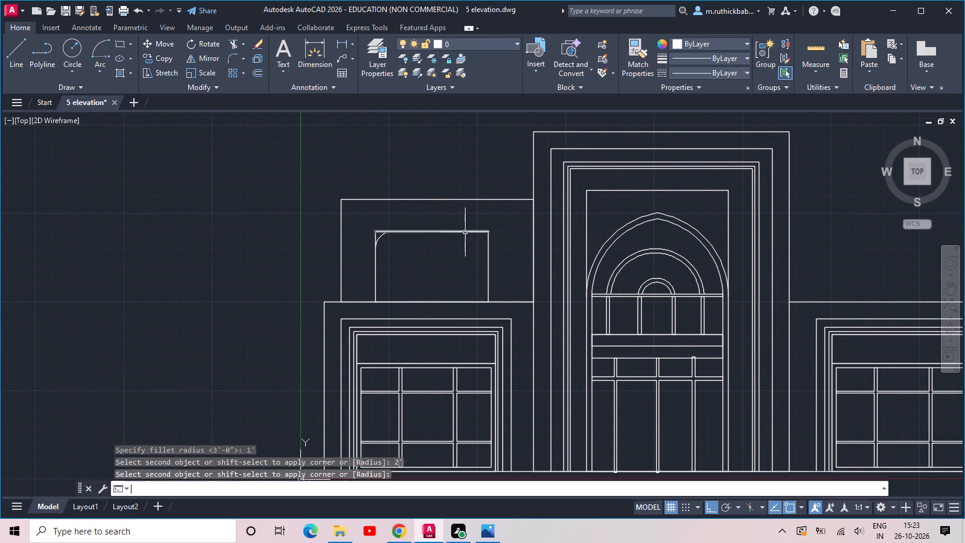
left_click(338, 486)
key("space")
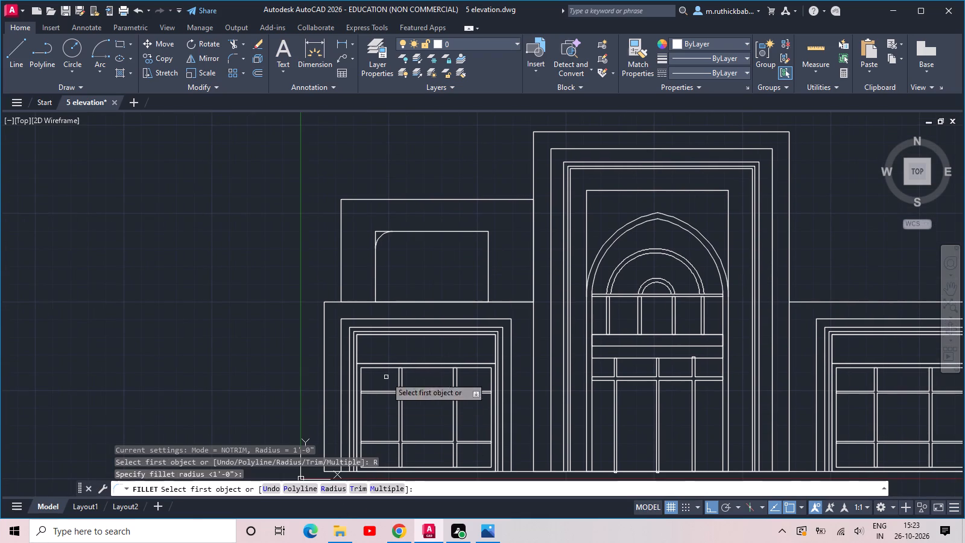
left_click(488, 265)
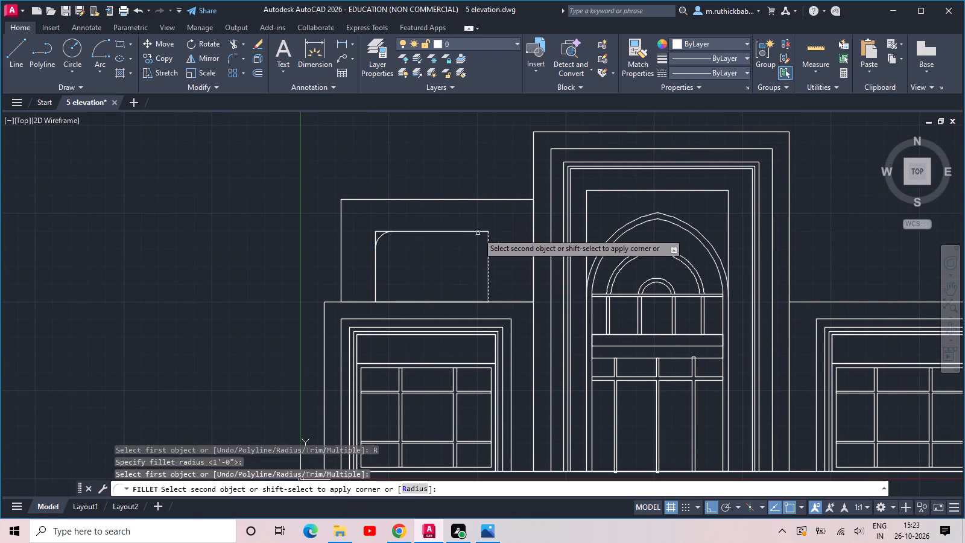
left_click(475, 233)
key("Escape")
Trim the leftover square corner lines outside both fillet arcs of the small opening.
middle_click_drag(420, 262, 428, 285)
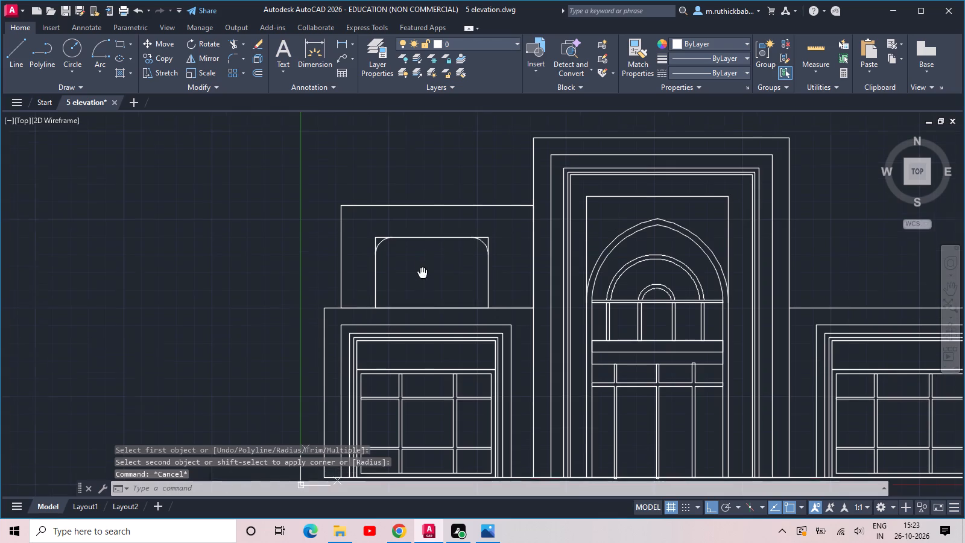
middle_click_drag(428, 285, 443, 316)
type("tr")
key("space")
key("space")
scroll(392, 290, "up", 3)
left_click(396, 302)
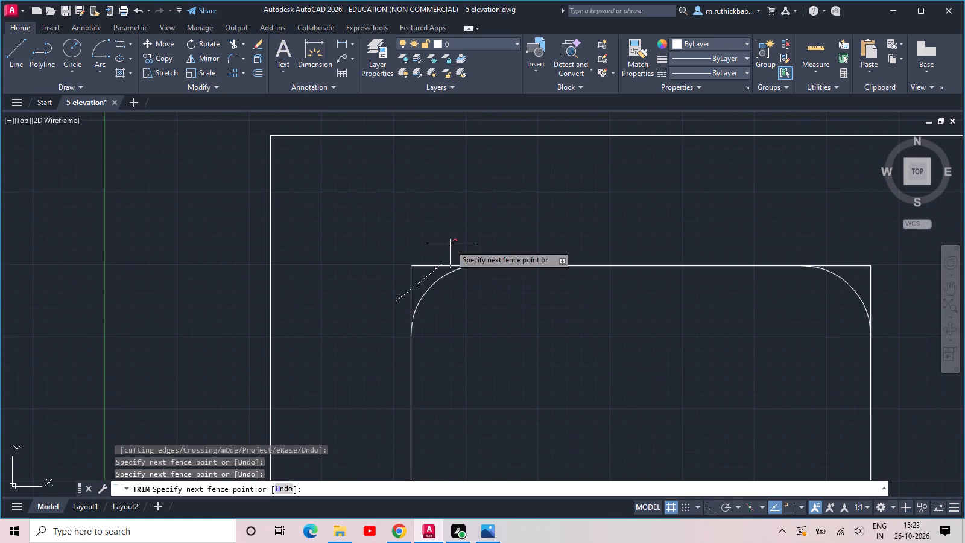
left_click(451, 241)
left_click_drag(897, 304, 890, 302)
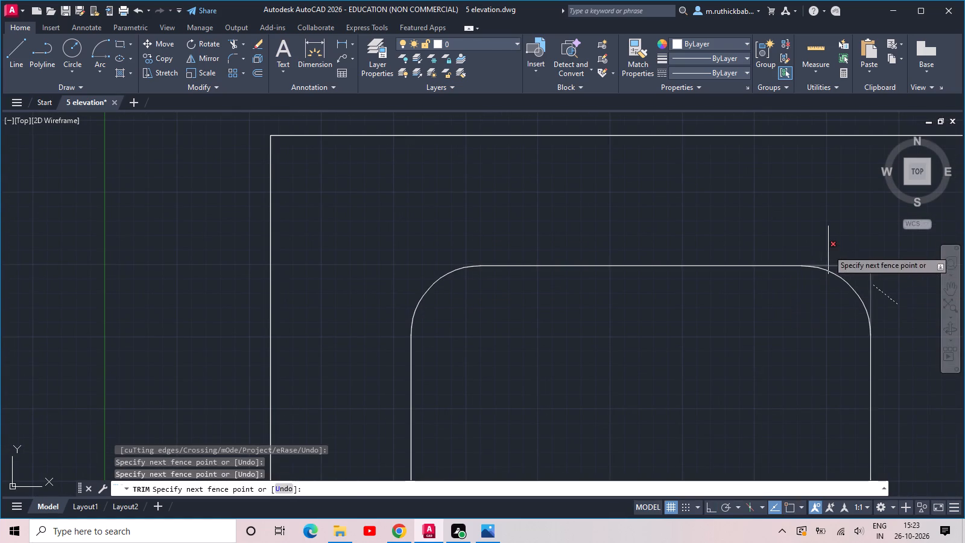
left_click(828, 250)
scroll(828, 246, "down", 3)
key("Escape")
Draw a vertical line between the upper block's left edge and the rounded opening, from the wing's roof line to the block's top.
middle_click_drag(820, 301, 666, 286)
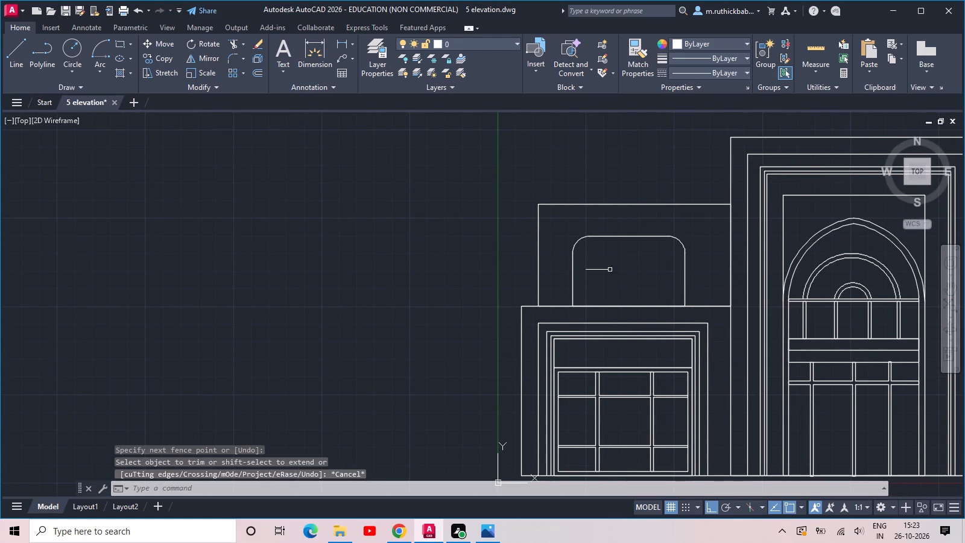
scroll(538, 230, "up", 2)
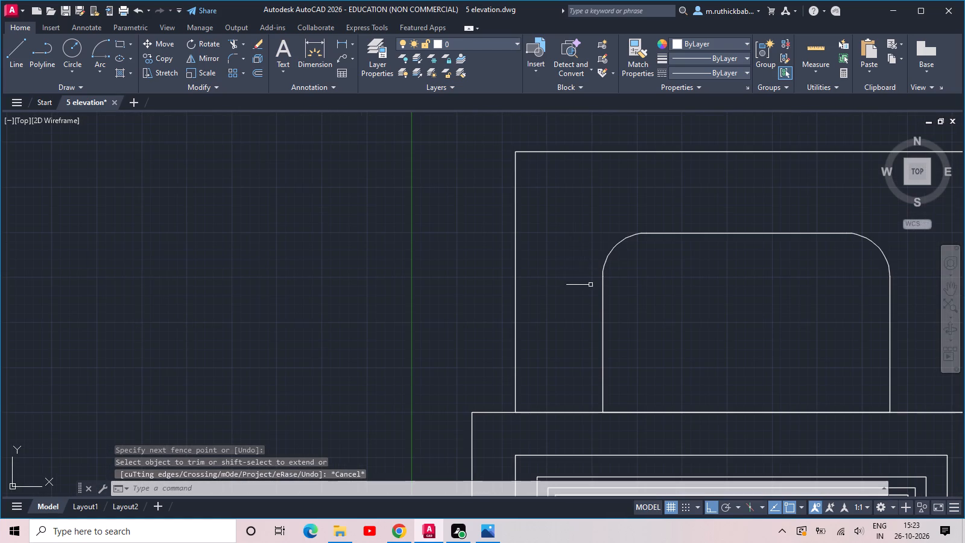
type("l")
key("space")
left_click(564, 410)
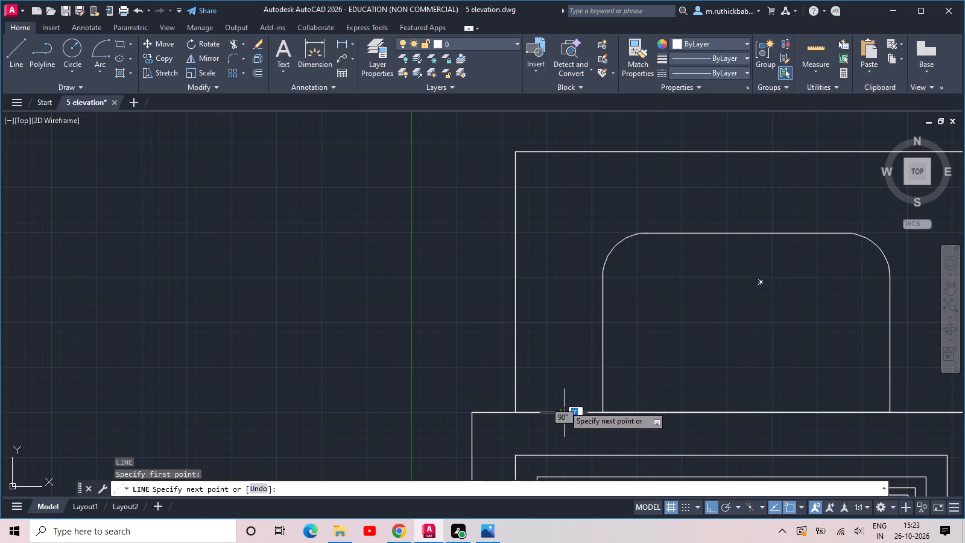
left_click(563, 150)
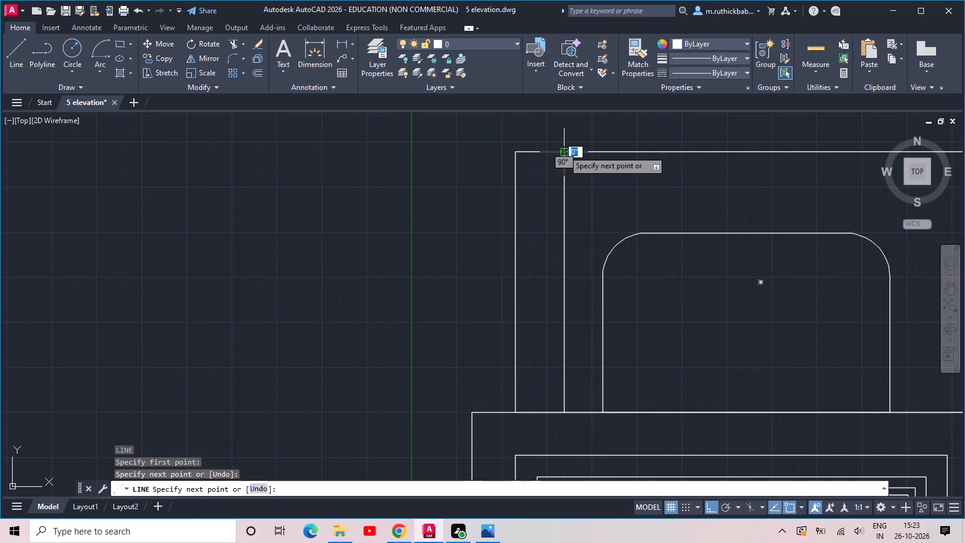
key("Escape")
Draw a thin roof slab rectangle about 12'-3" wide on the upper block, overhanging its left edge and ending at the central block.
scroll(563, 150, "down", 1)
middle_click_drag(563, 150, 530, 185)
scroll(530, 185, "down", 1)
middle_click_drag(530, 185, 456, 254)
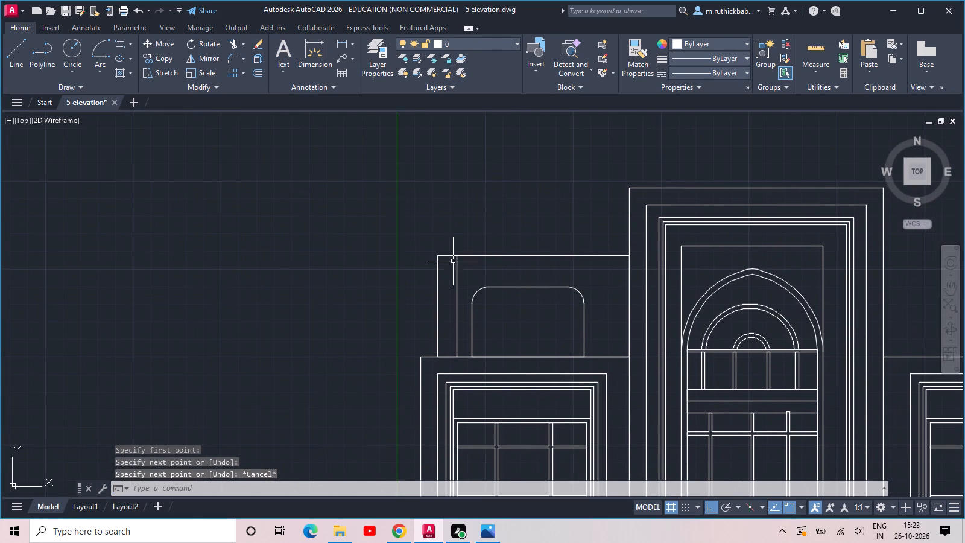
key("r")
key("e")
type("c")
key("space")
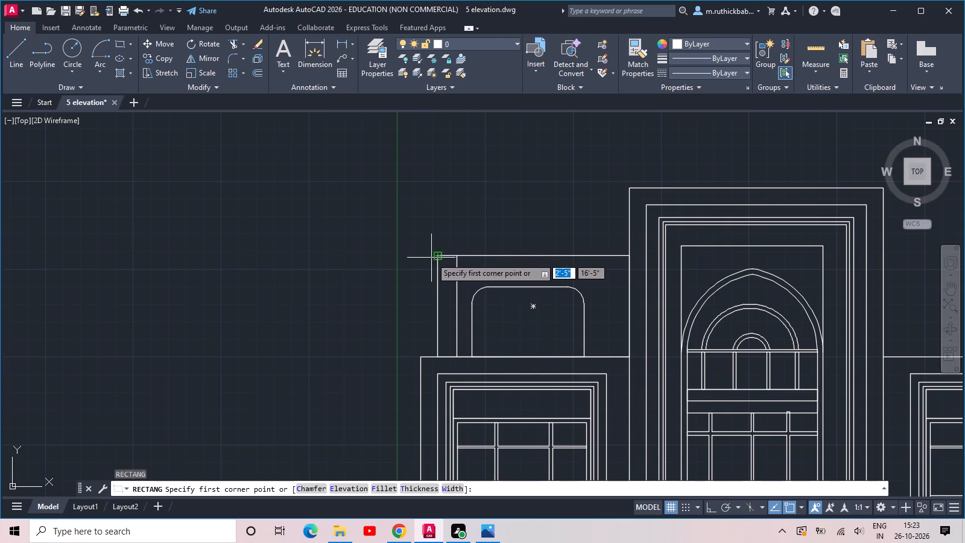
left_click(423, 258)
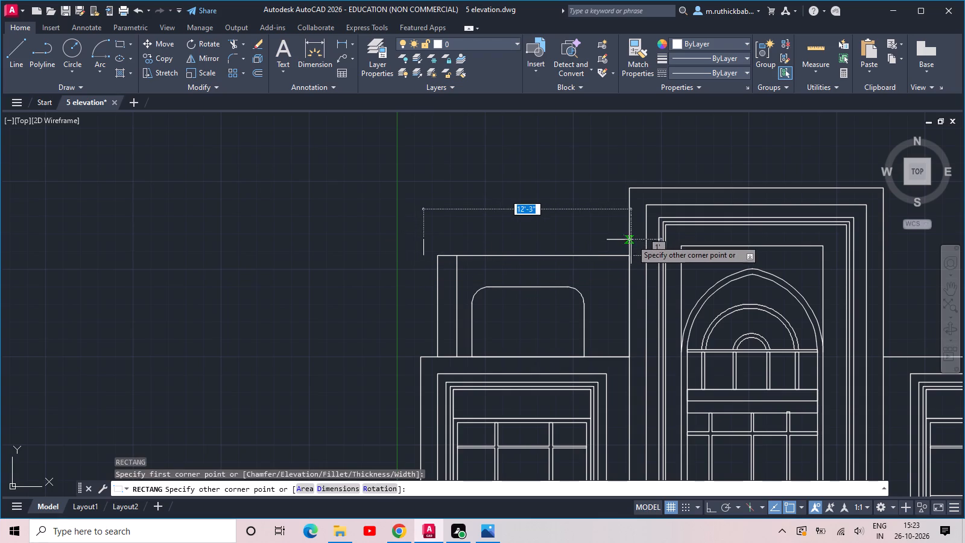
left_click(630, 243)
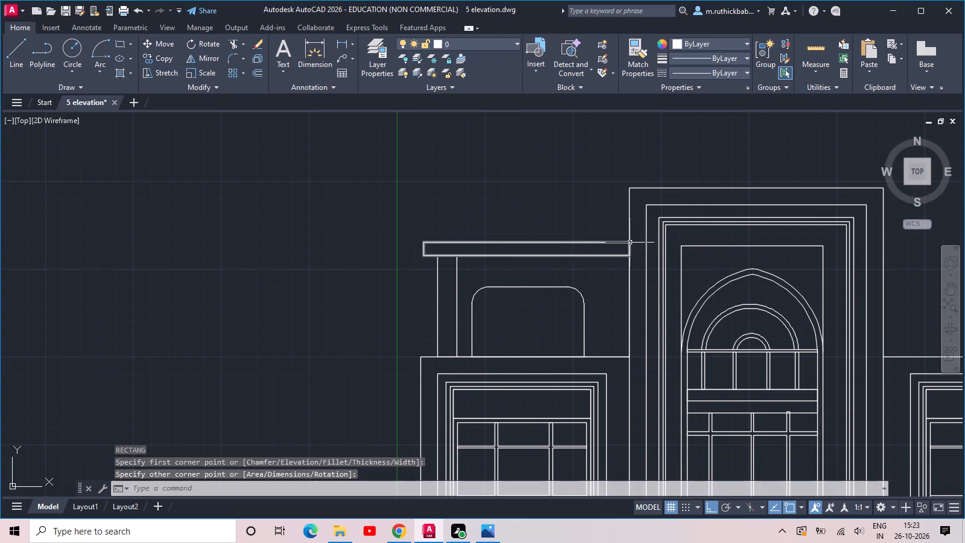
Draw a small post rectangle about 1'-2" wide on top of the roof slab, near its left end.
middle_click_drag(560, 252, 505, 264)
scroll(468, 247, "up", 1)
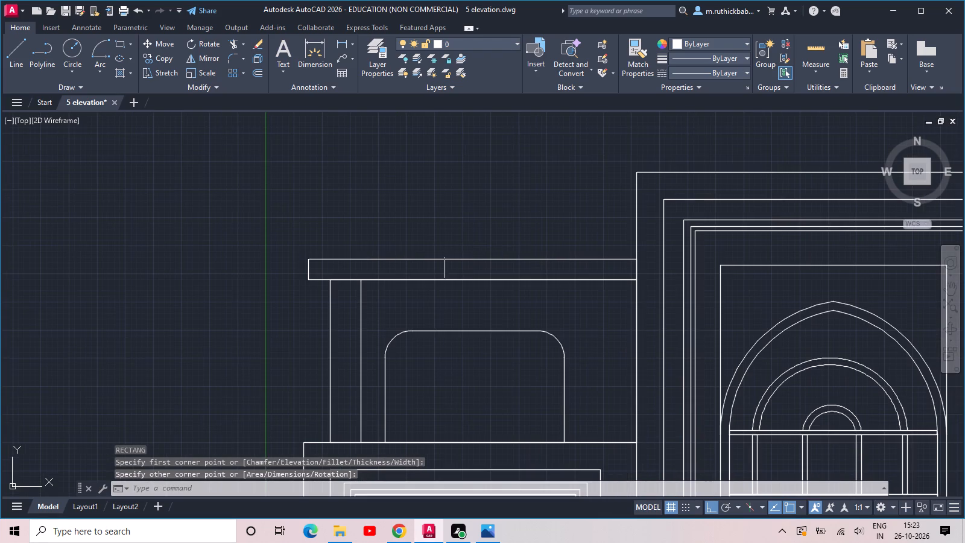
key("r")
type("ec")
key("space")
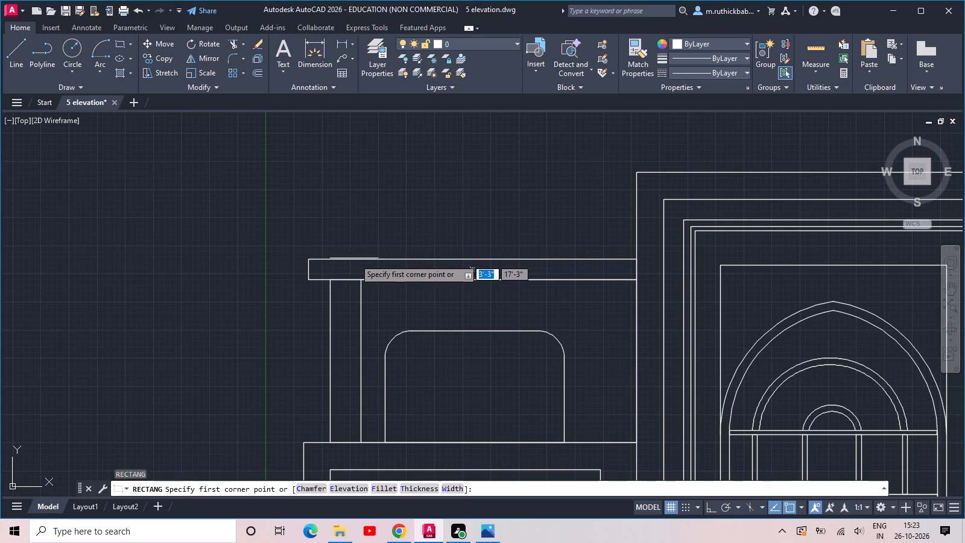
left_click(357, 259)
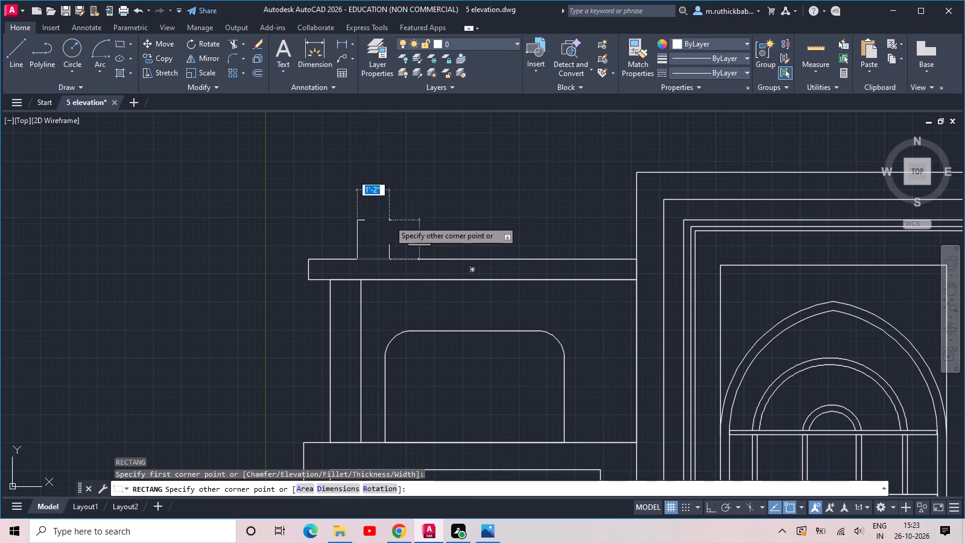
left_click(389, 220)
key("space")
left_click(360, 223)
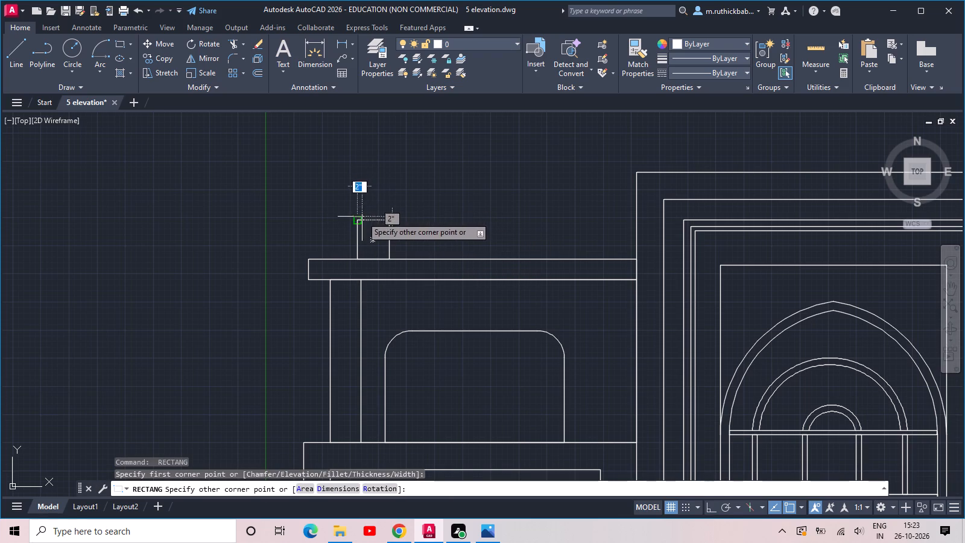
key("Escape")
Draw a cap rectangle about 1'-5" wide and 4" high on the post, overhanging its left side and flush with its right.
key("space")
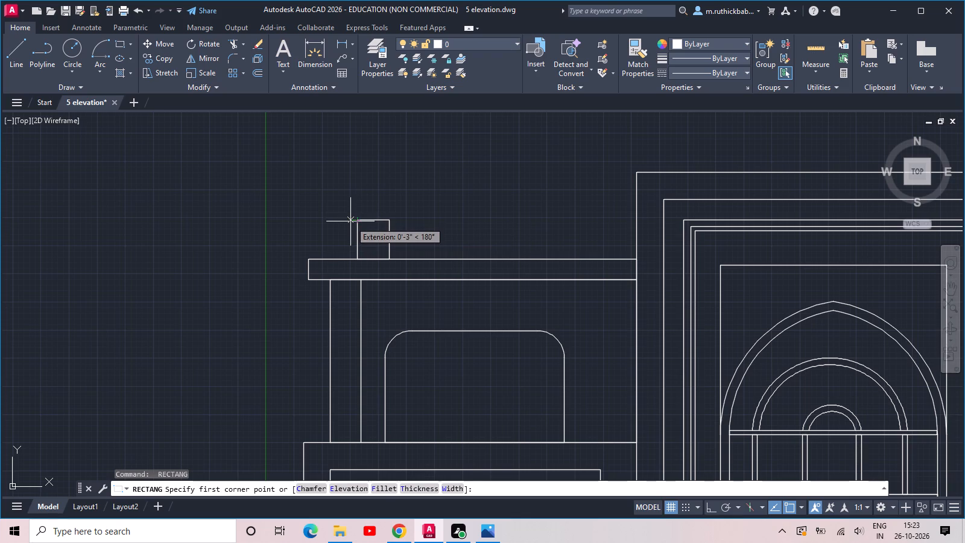
left_click(350, 220)
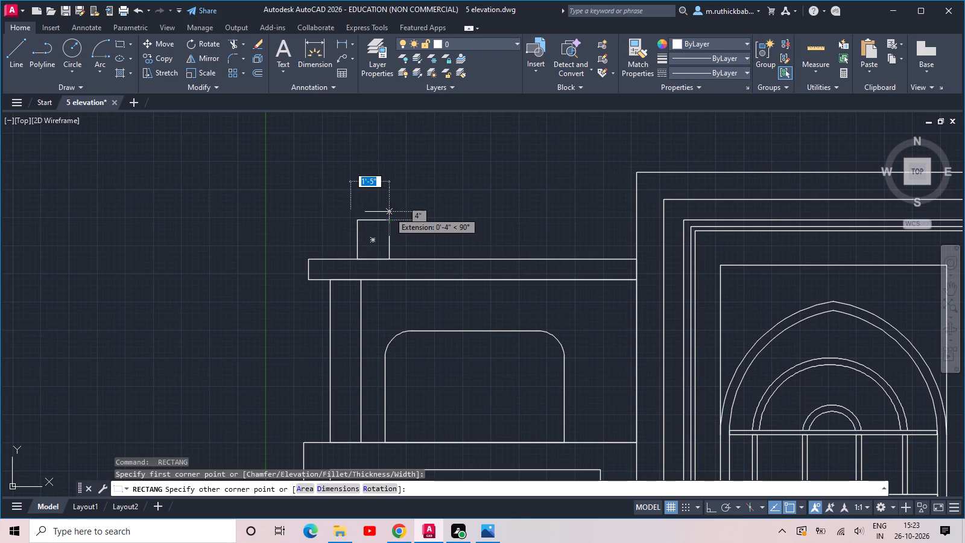
left_click(389, 212)
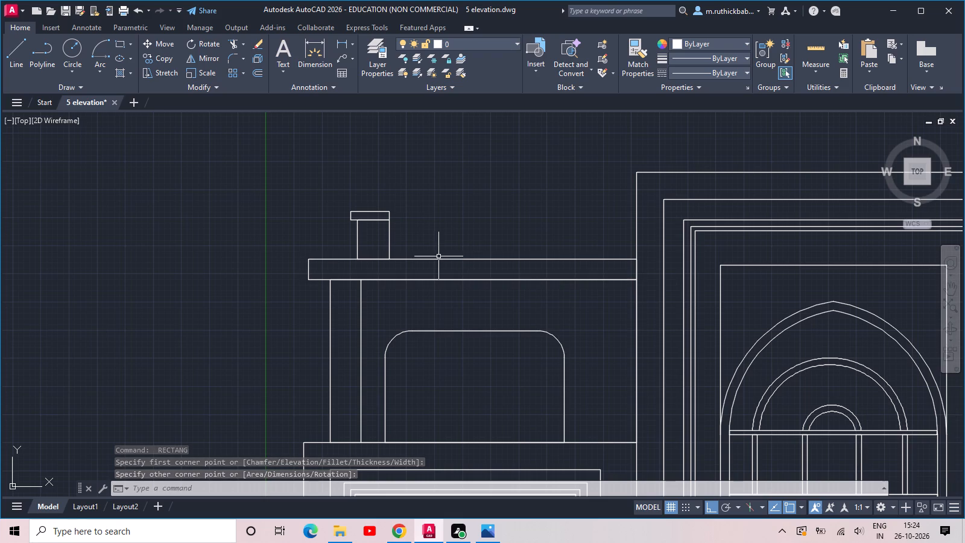
Draw a second post rectangle about 1' wide and 1'-5" high on the roof slab, to the right of the first post.
key("r")
key("e")
key("c")
key("space")
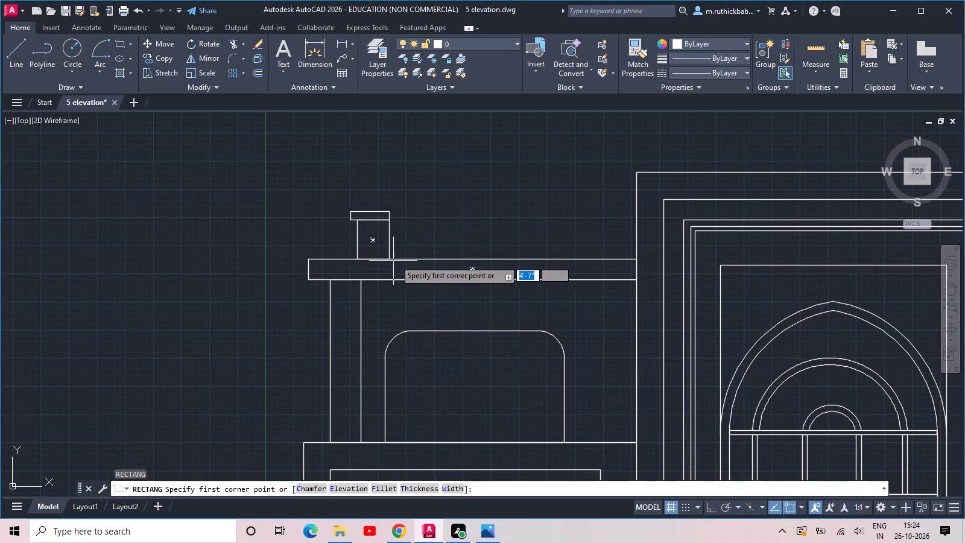
left_click(454, 259)
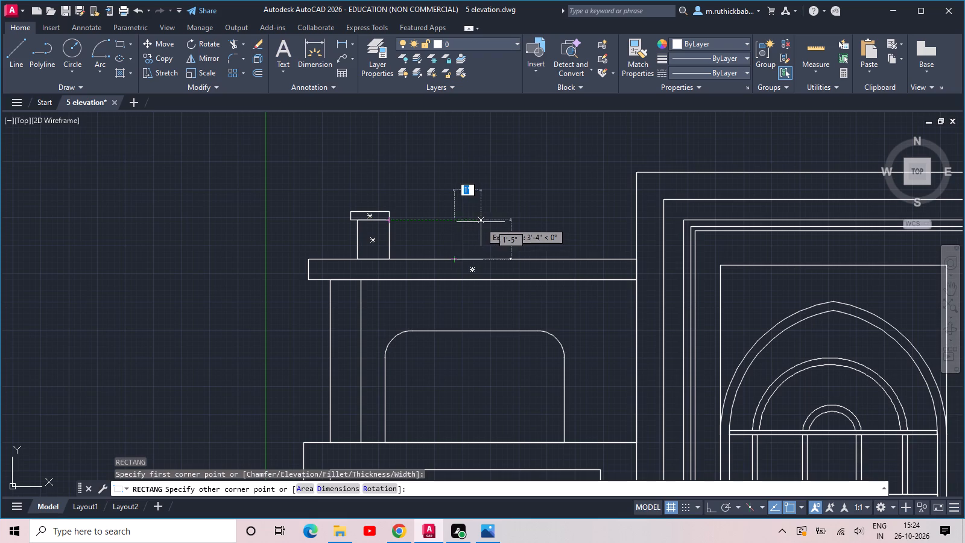
left_click(479, 223)
Draw a cap rectangle about 3" high on top of the second post, overhanging both of its sides.
key("r")
key("e")
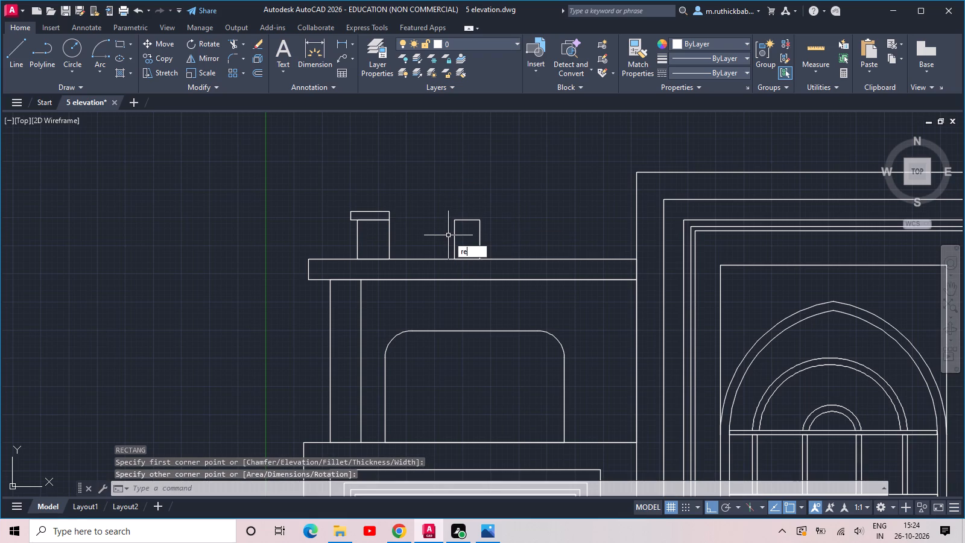
key("c")
key("space")
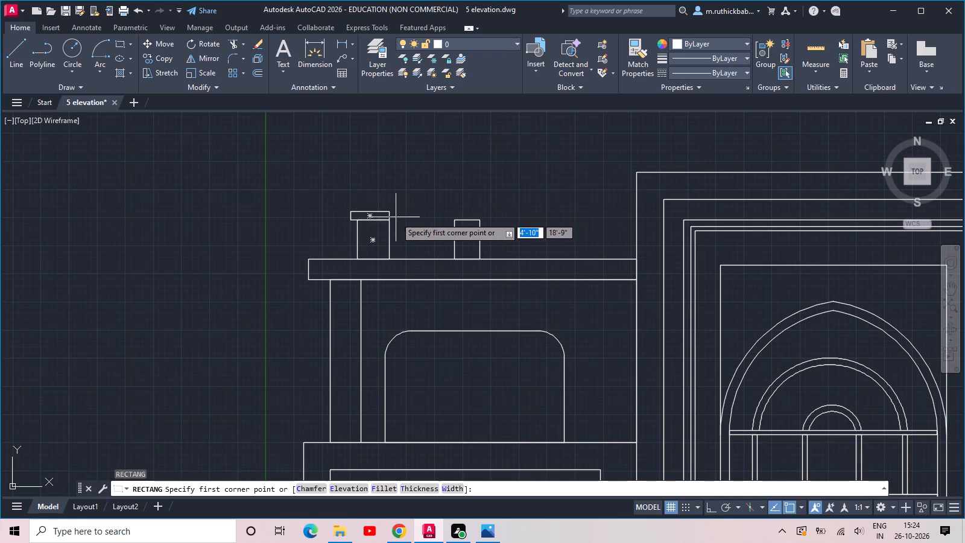
left_click(445, 221)
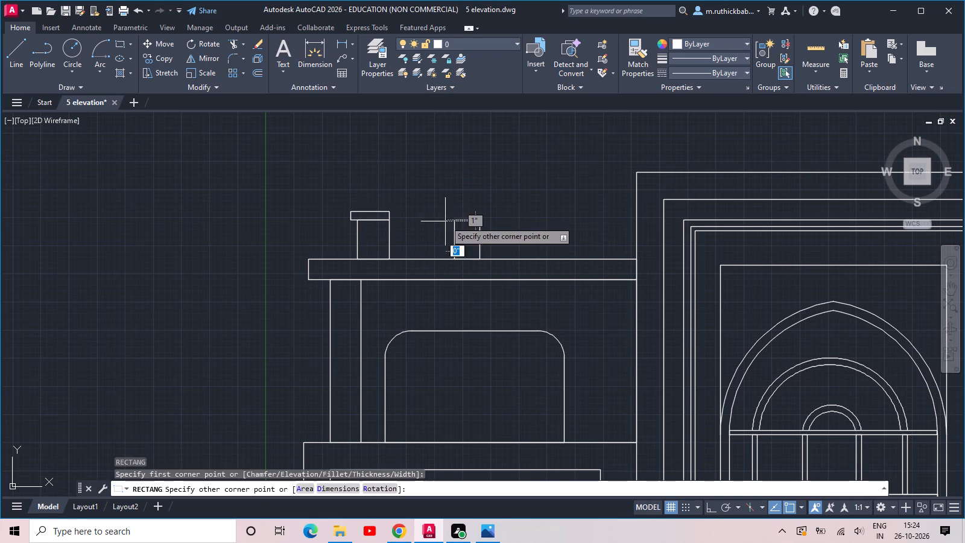
left_click(489, 213)
scroll(530, 228, "down", 1)
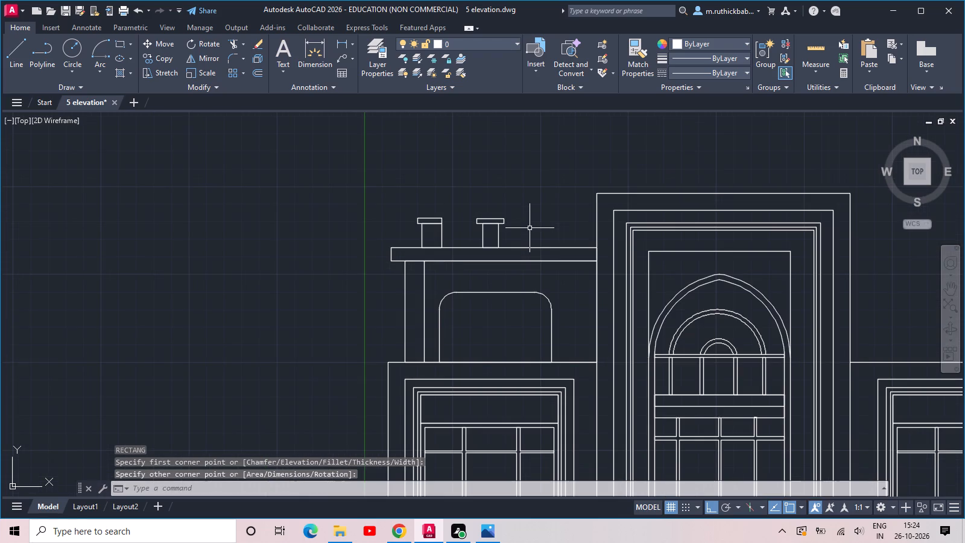
Draw three horizontal railing lines between the two roof posts, one below the other.
scroll(504, 227, "up", 1)
type("l")
key("space")
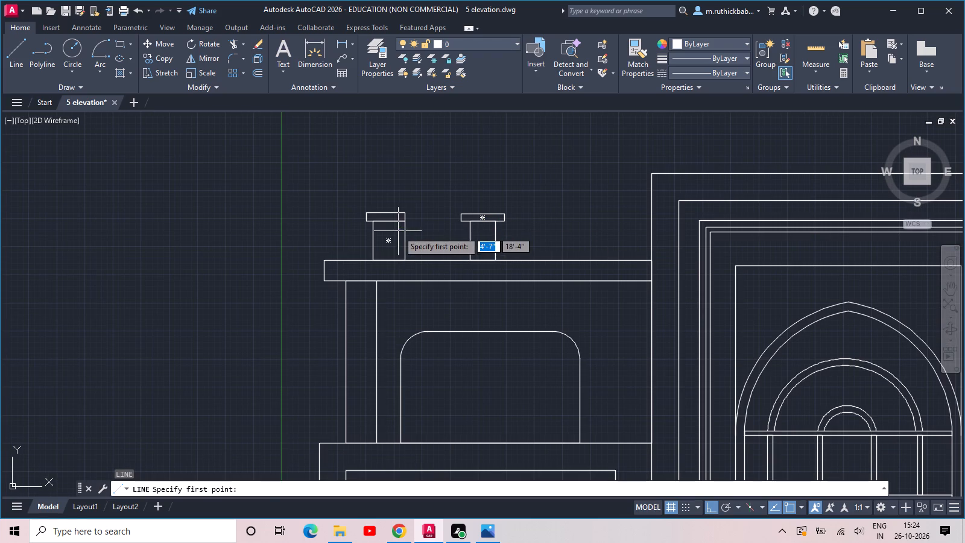
left_click(405, 234)
left_click(469, 231)
key("space")
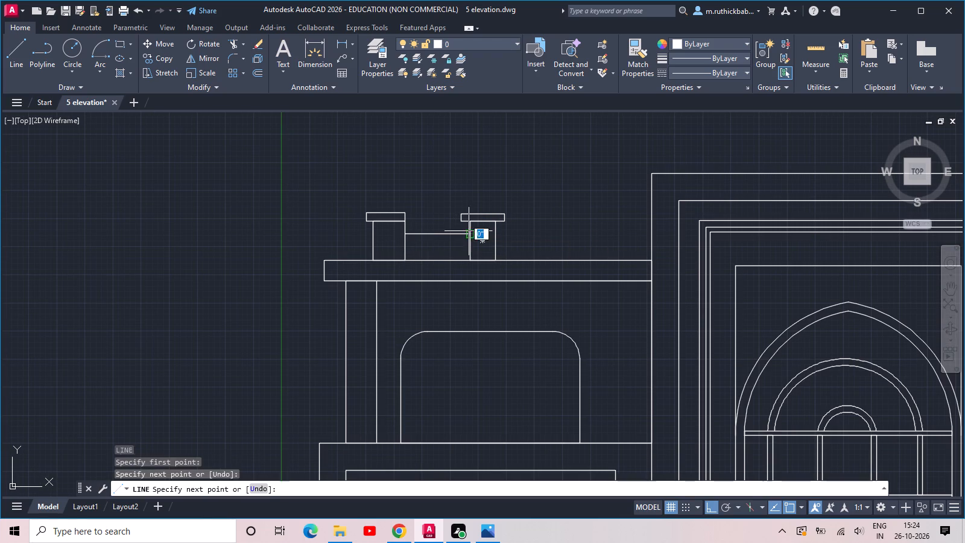
key("space")
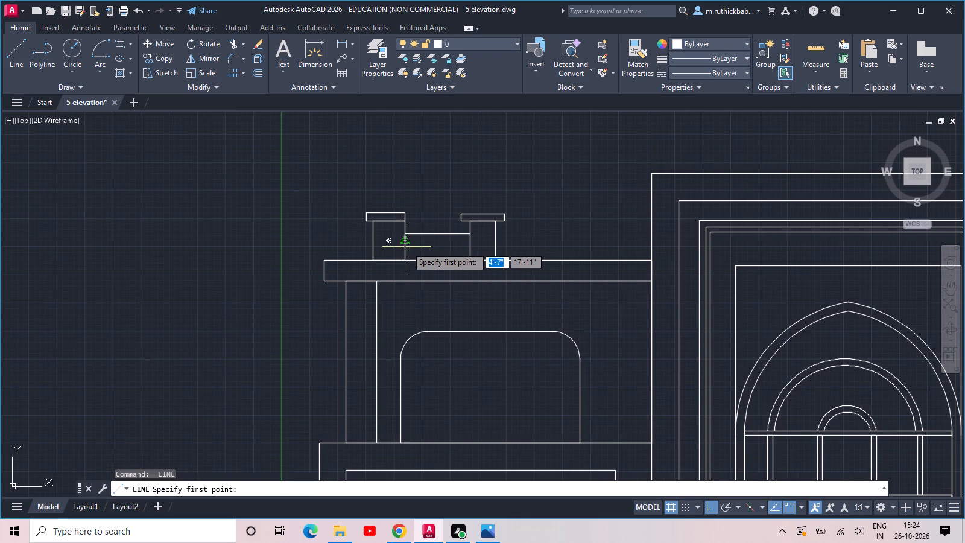
left_click(407, 247)
left_click(472, 244)
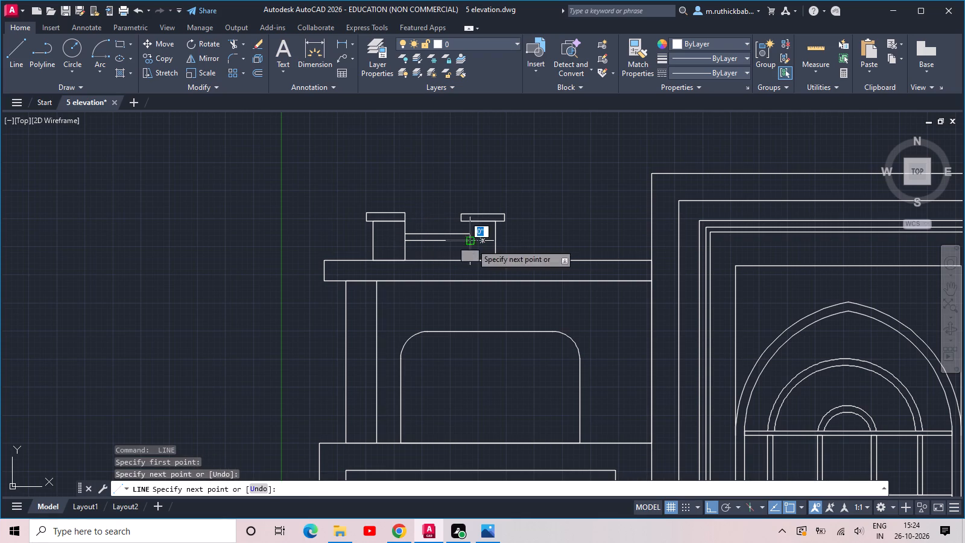
key("space")
key("space")
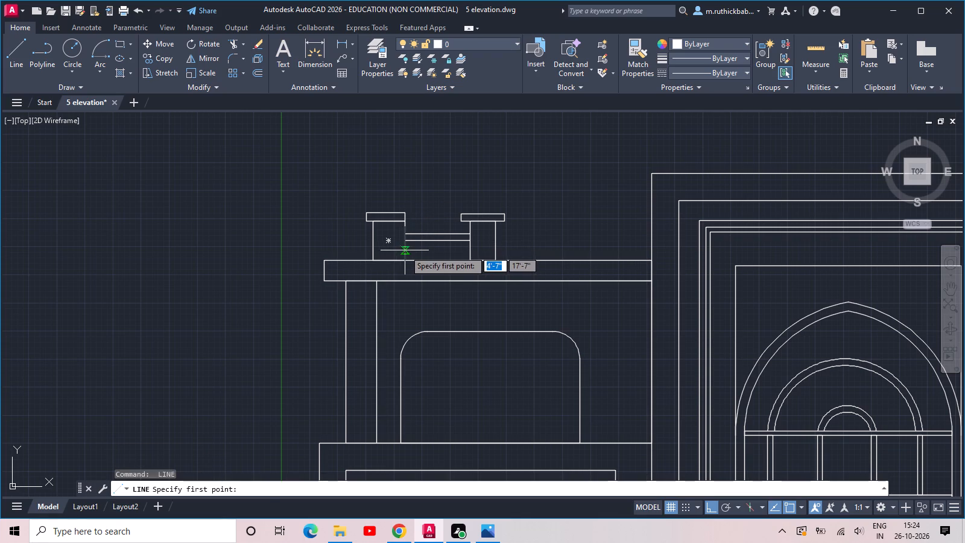
left_click(405, 250)
left_click(471, 250)
key("space")
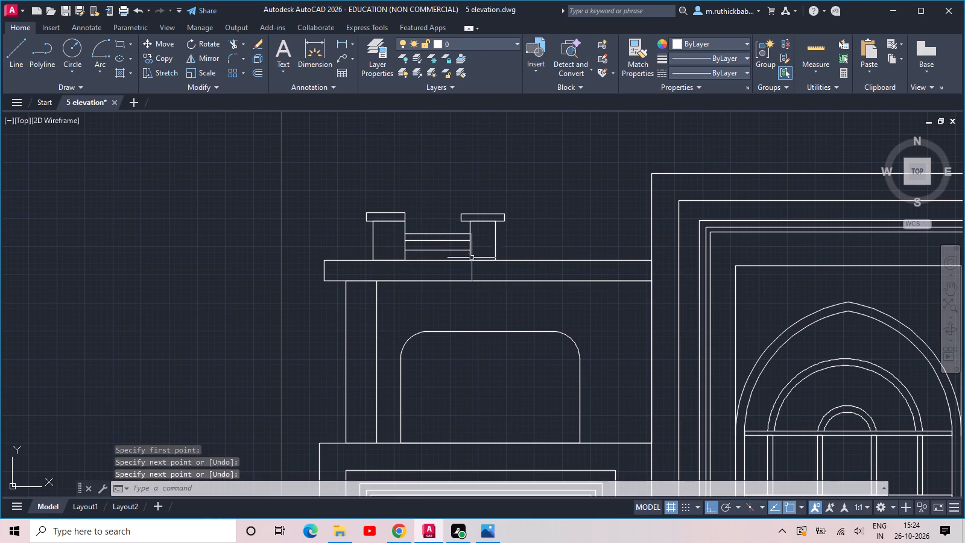
Copy the three railing lines so they start at the second post's right edge, directly above the roof slab.
scroll(515, 236, "down", 1)
scroll(520, 237, "up", 1)
scroll(446, 251, "up", 2)
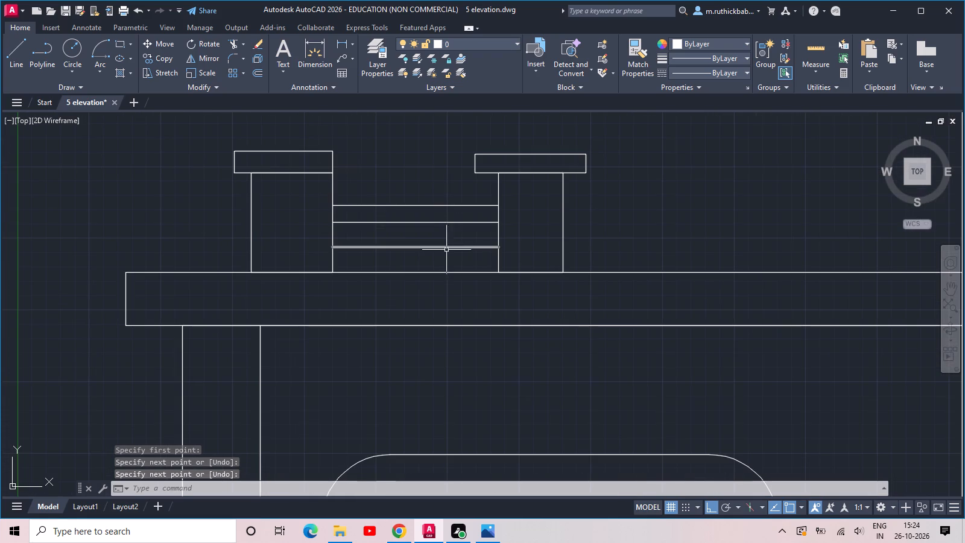
left_click(446, 258)
left_click(418, 181)
key("c")
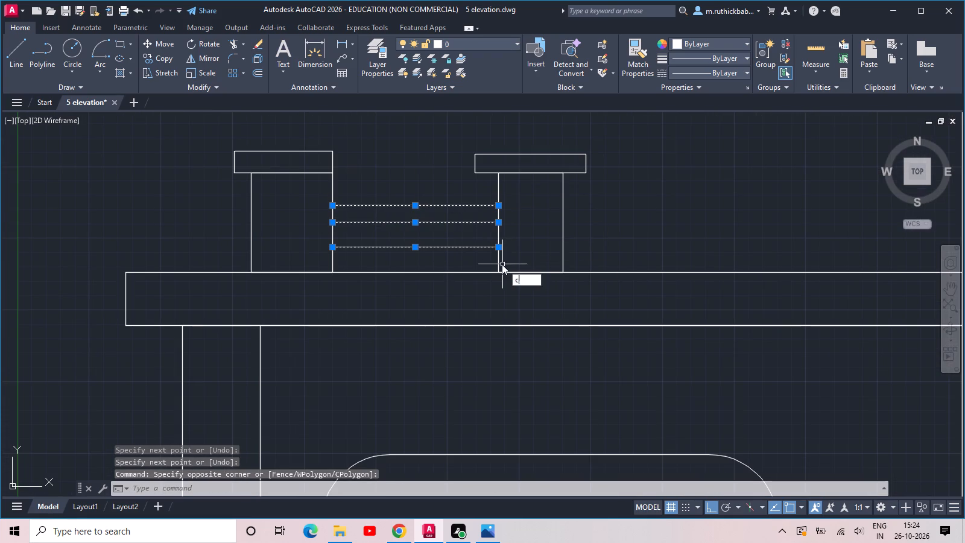
key("o")
key("space")
left_click(333, 273)
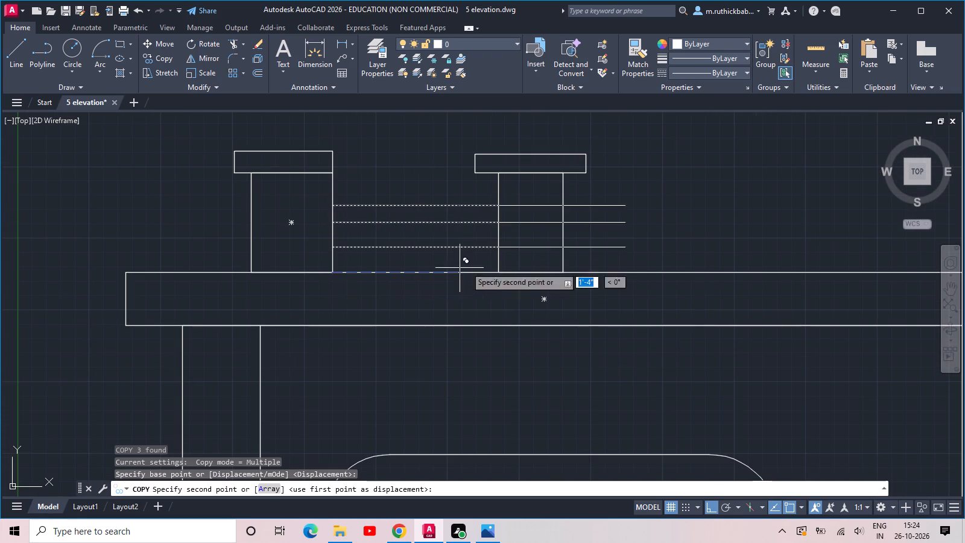
left_click(563, 275)
key("Escape")
Extend the three copied railing lines rightward to the central block's edge.
scroll(562, 274, "down", 2)
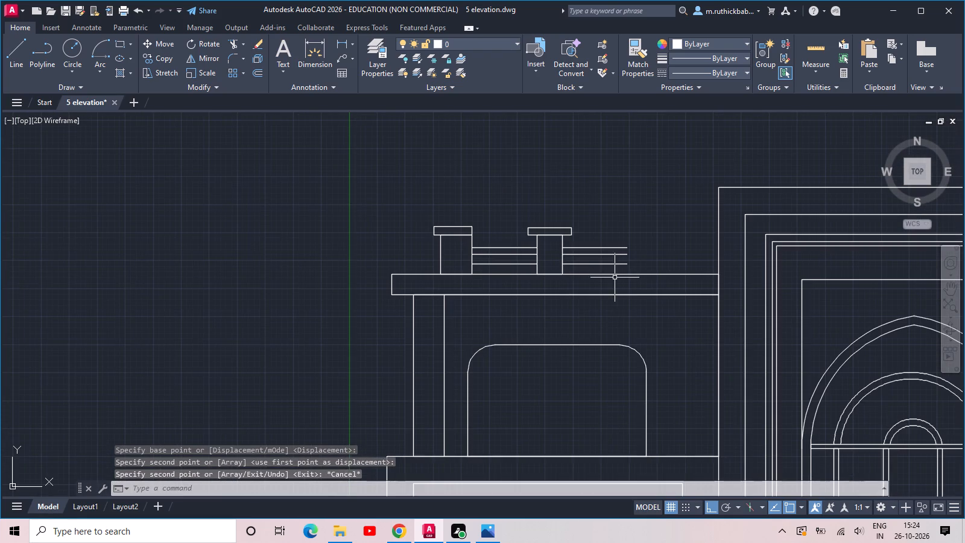
middle_click_drag(616, 278, 578, 284)
key("r")
key("Escape")
key("w")
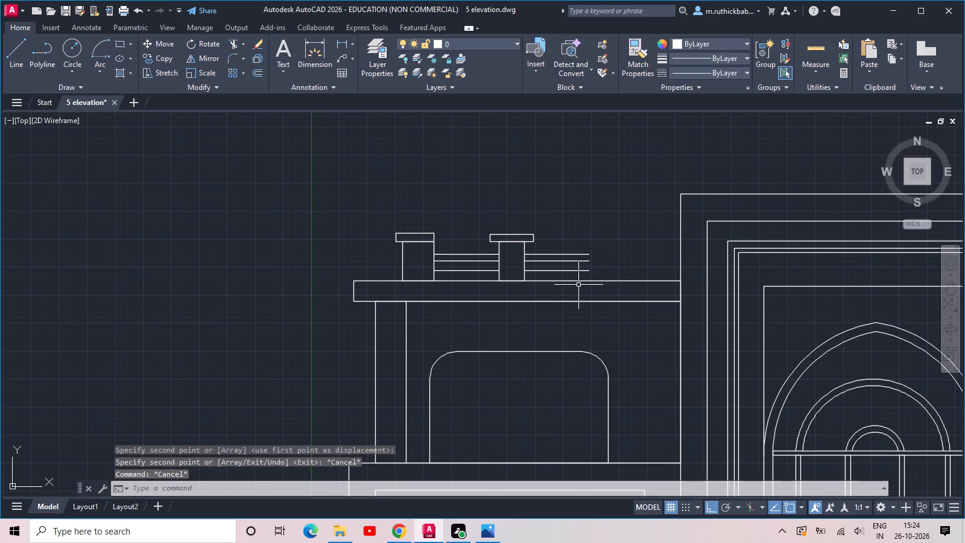
key("Escape")
type("ex")
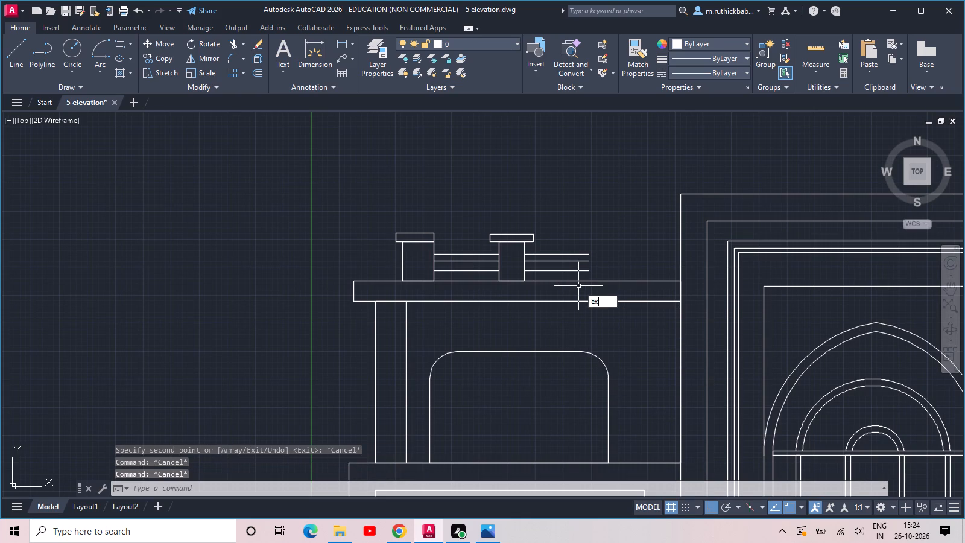
key("space")
left_click(563, 279)
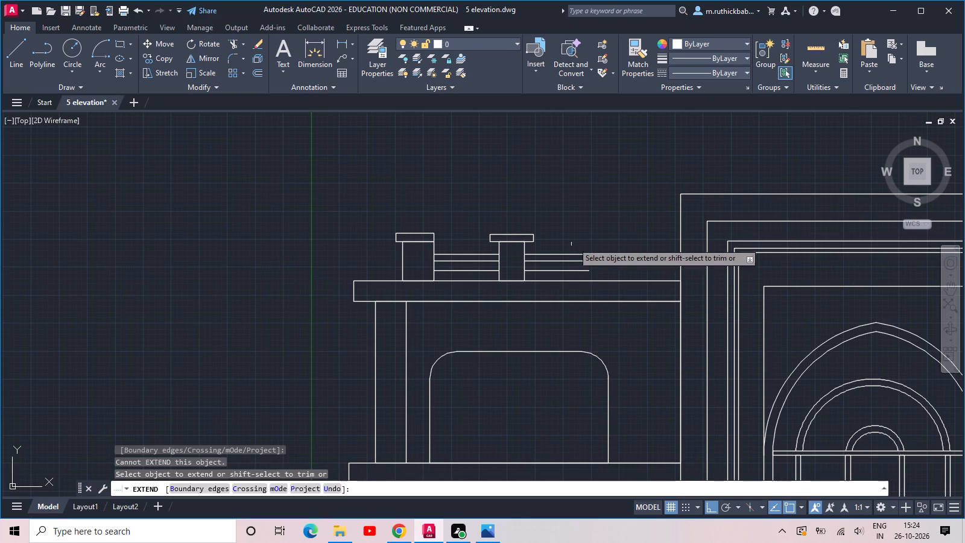
left_click(574, 238)
left_click(566, 276)
scroll(574, 259, "down", 2)
key("Escape")
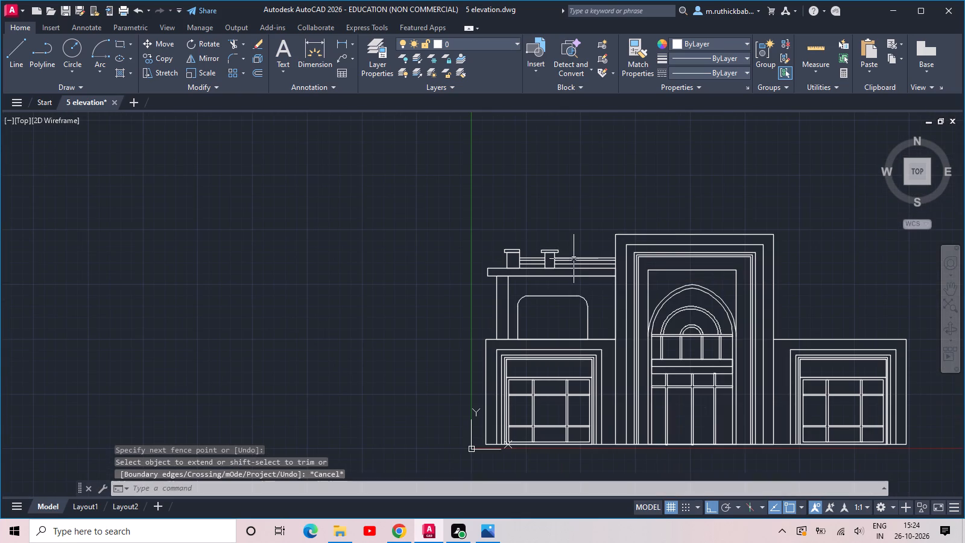
Join the round-cornered opening's outline in the upper block, offset it 2" inward, and offset that result another 5" inward.
middle_click_drag(553, 319, 516, 308)
scroll(527, 306, "up", 1)
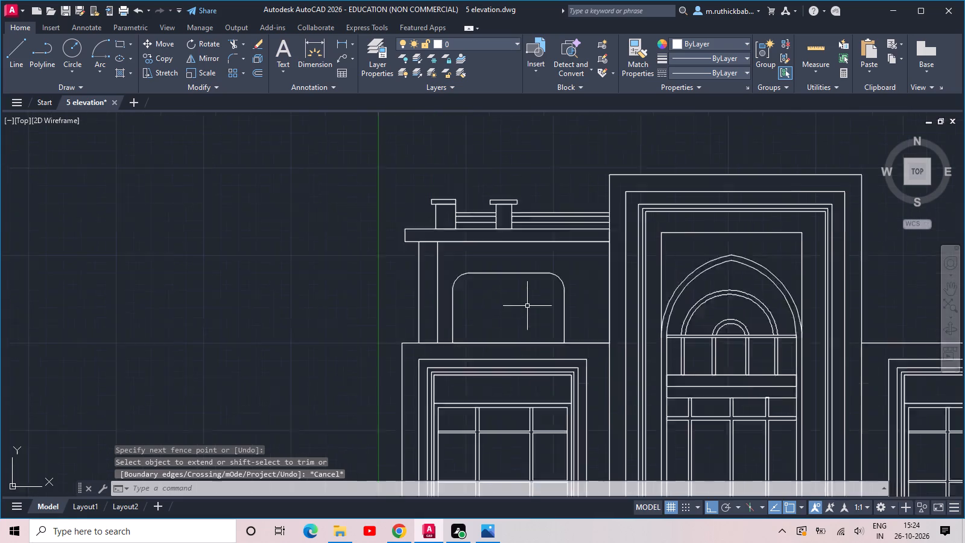
scroll(527, 306, "up", 1)
left_click_drag(599, 240, 588, 267)
left_click(394, 322)
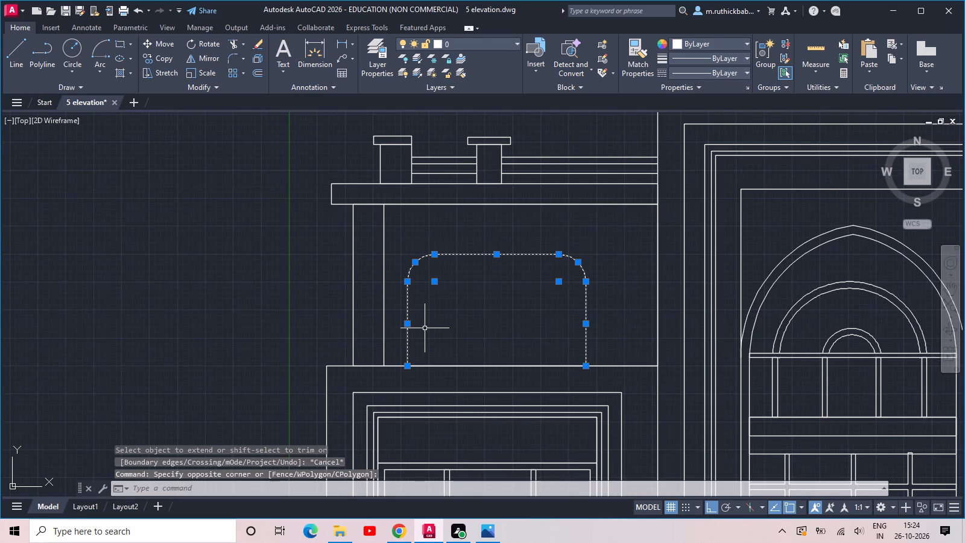
type("j off")
key("space")
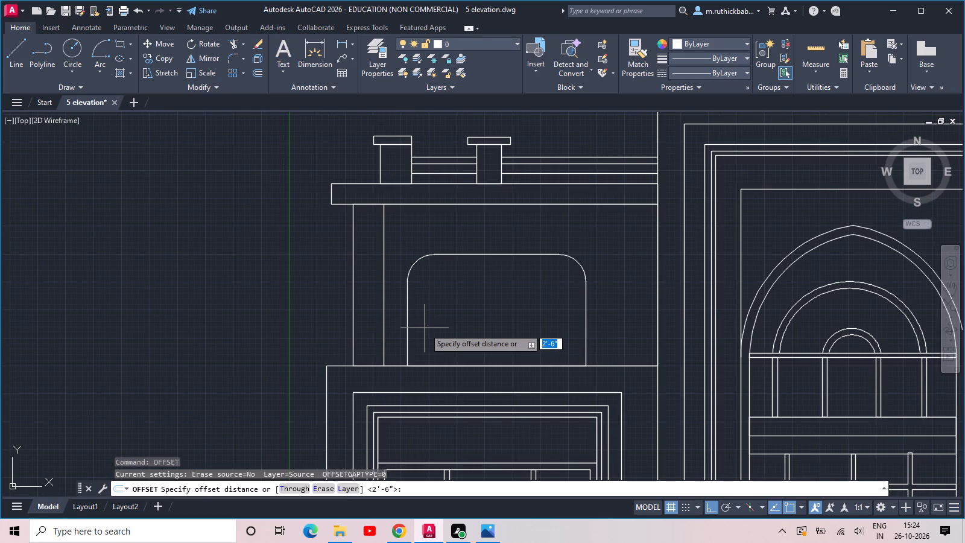
key("2")
key("space")
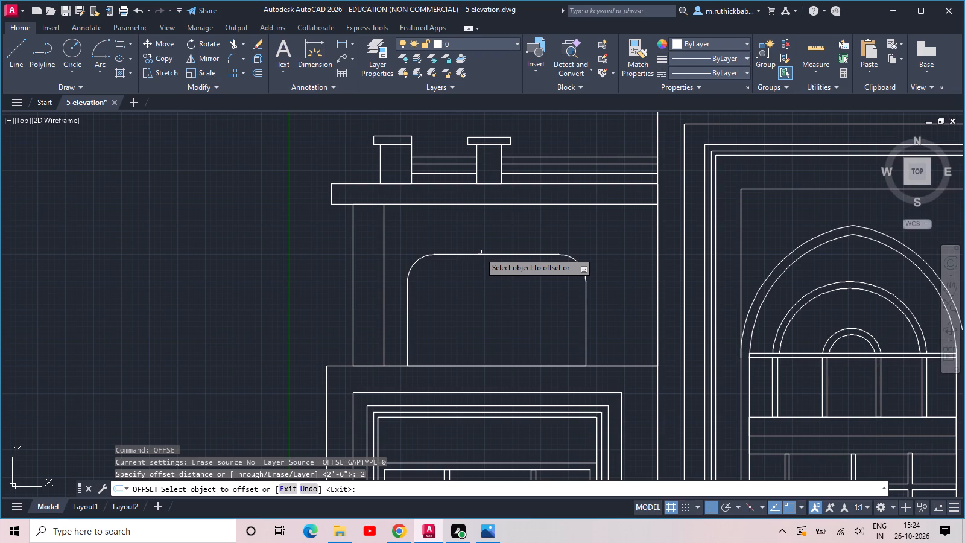
left_click(480, 253)
left_click(480, 265)
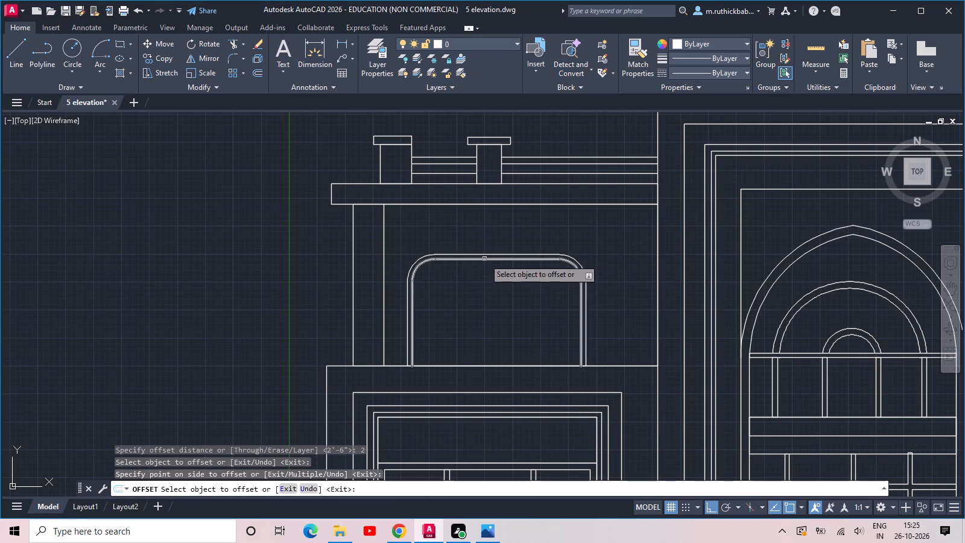
left_click(484, 259)
type("5")
key("space")
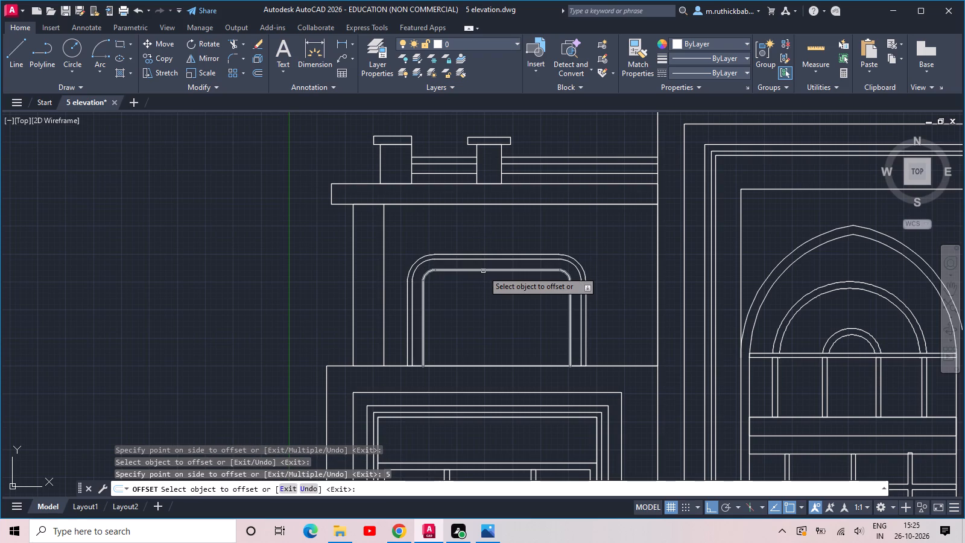
scroll(483, 271, "down", 1)
key("Escape")
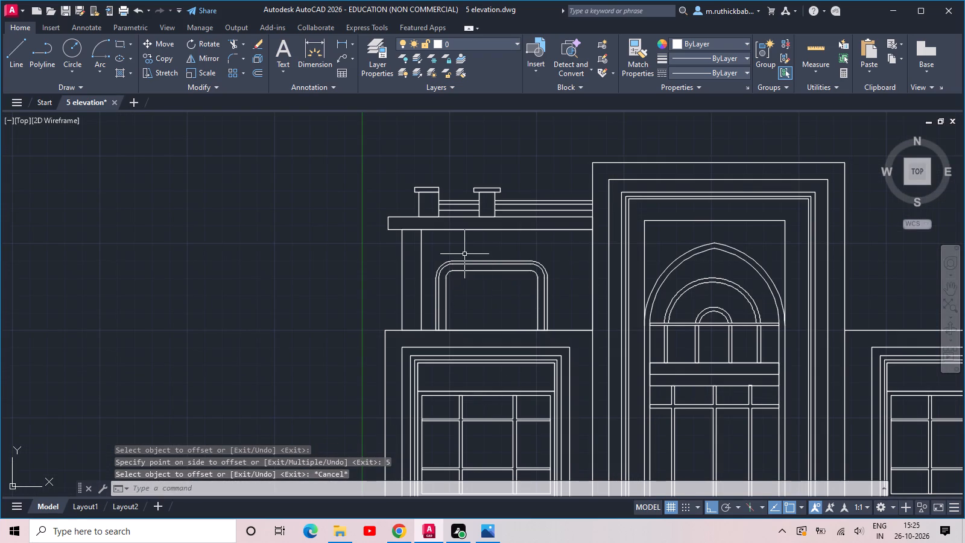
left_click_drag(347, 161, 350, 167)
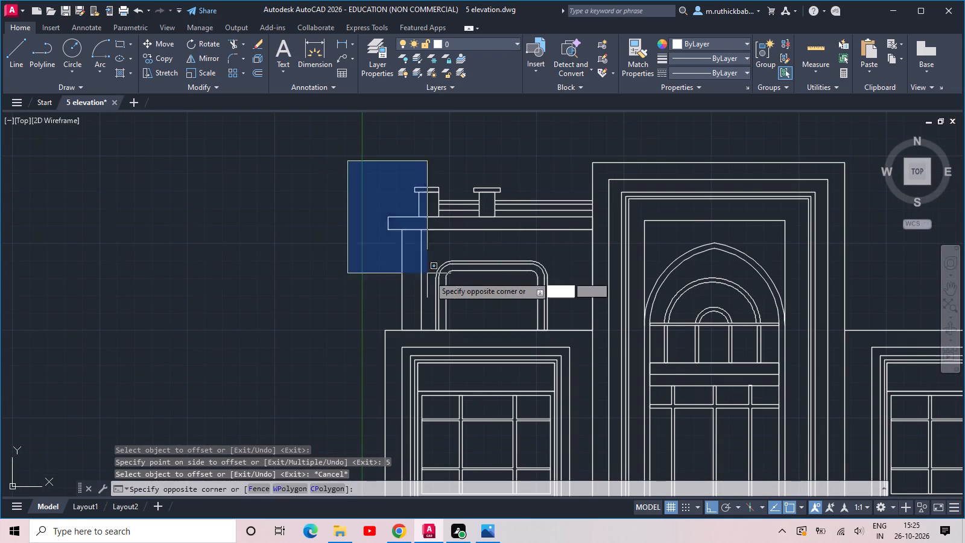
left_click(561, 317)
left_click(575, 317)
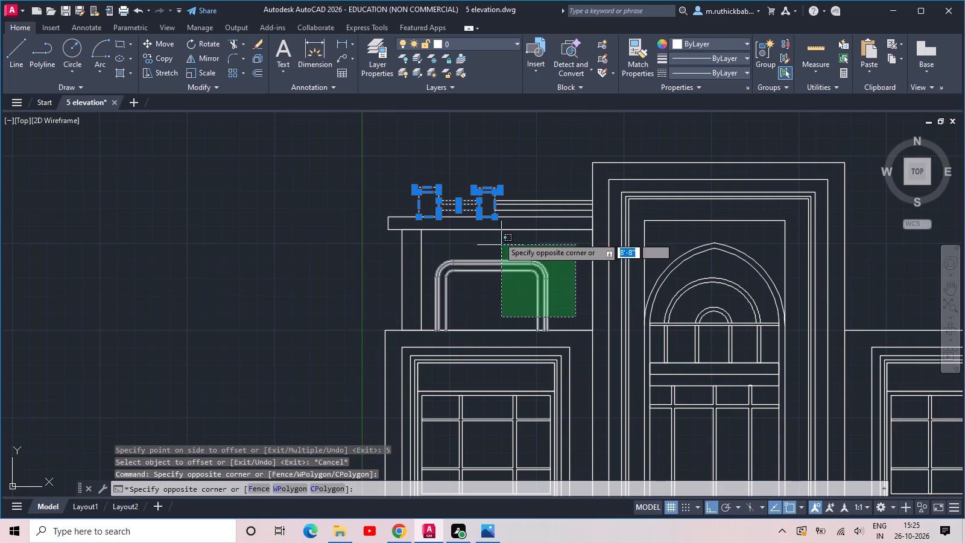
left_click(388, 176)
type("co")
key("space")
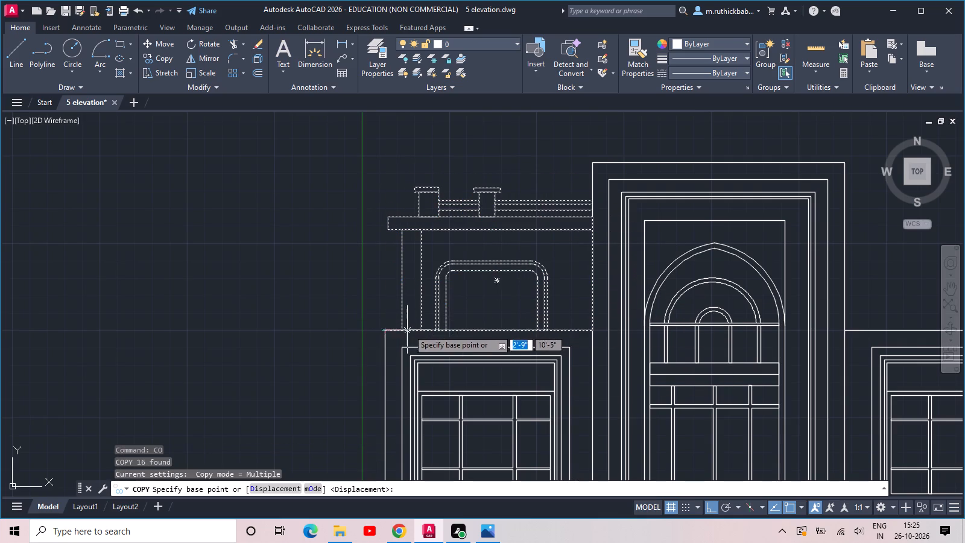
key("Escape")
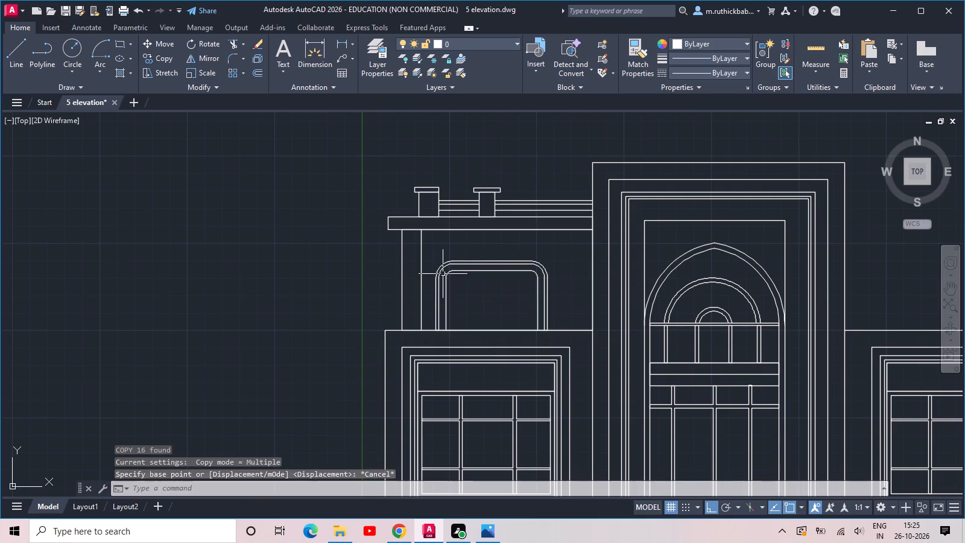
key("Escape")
Mirror the whole left upper block with its slab, posts, railings and round-cornered opening about the elevation's vertical centreline, keeping the source objects.
left_click(568, 171)
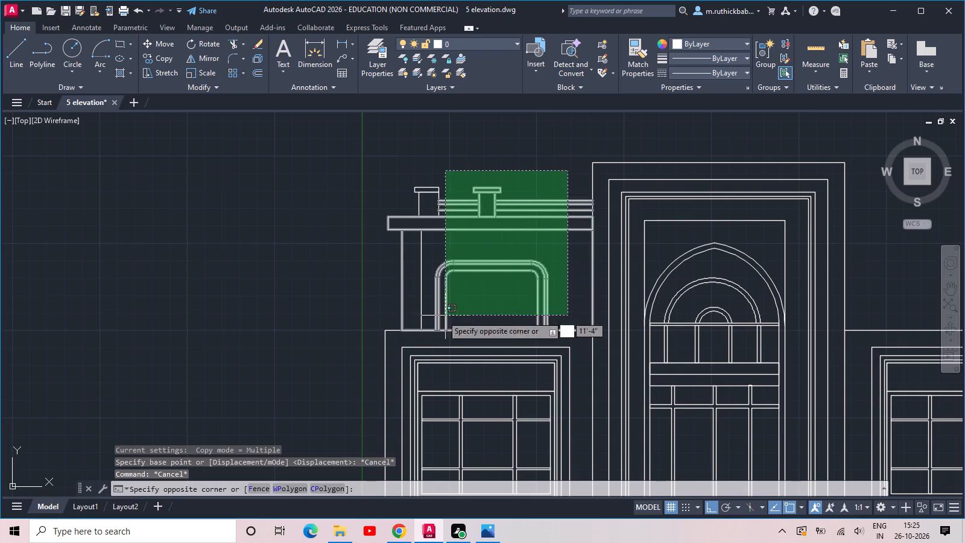
left_click(378, 311)
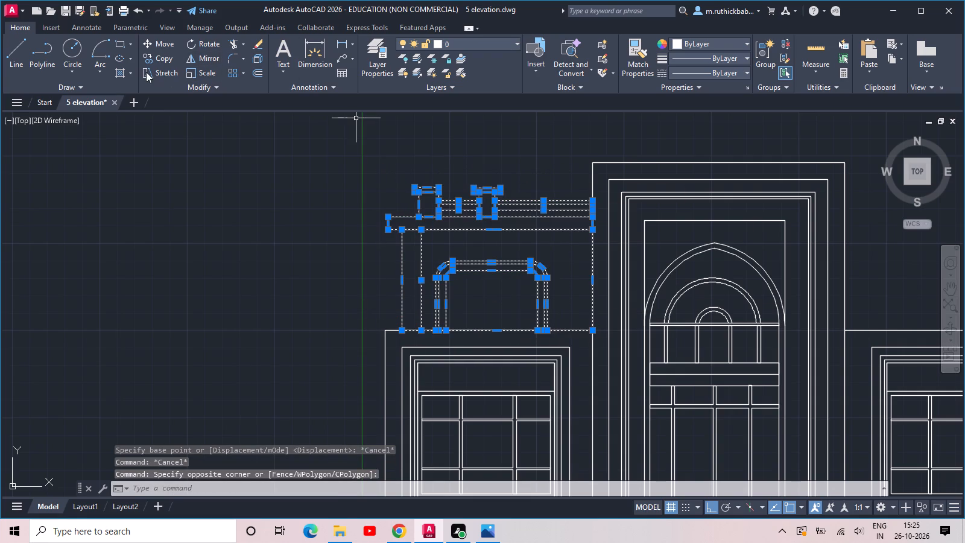
left_click(198, 63)
scroll(466, 167, "down", 2)
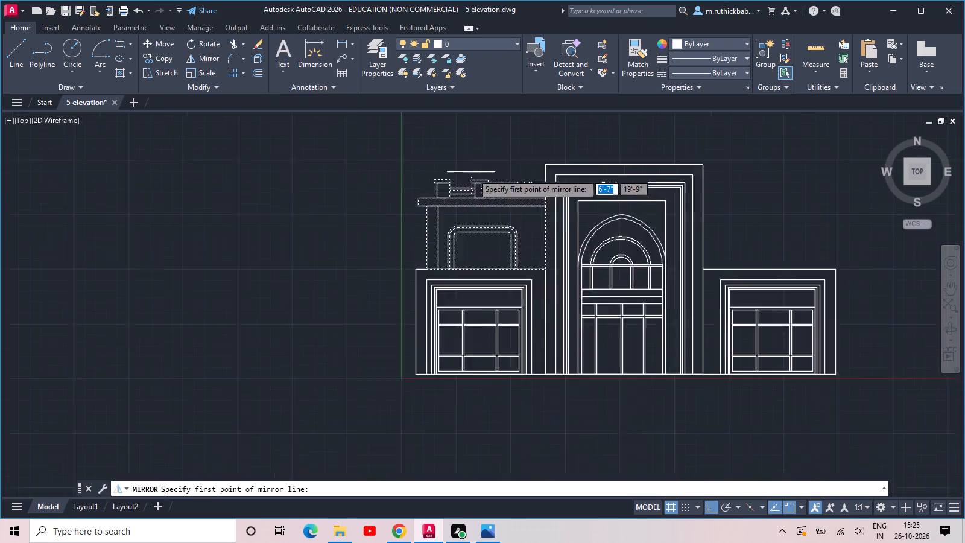
scroll(569, 305, "up", 5)
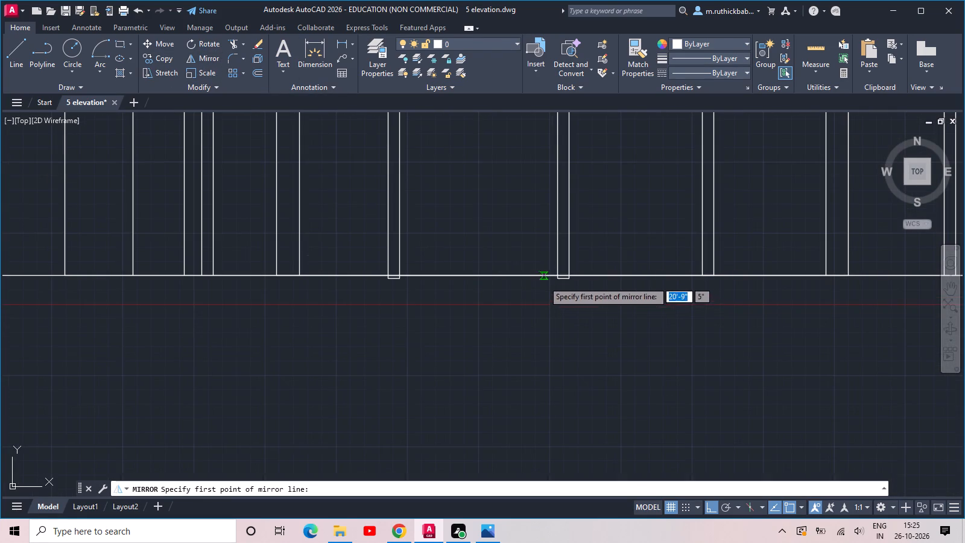
left_click(563, 273)
middle_click_drag(560, 234, 569, 387)
scroll(568, 357, "down", 3)
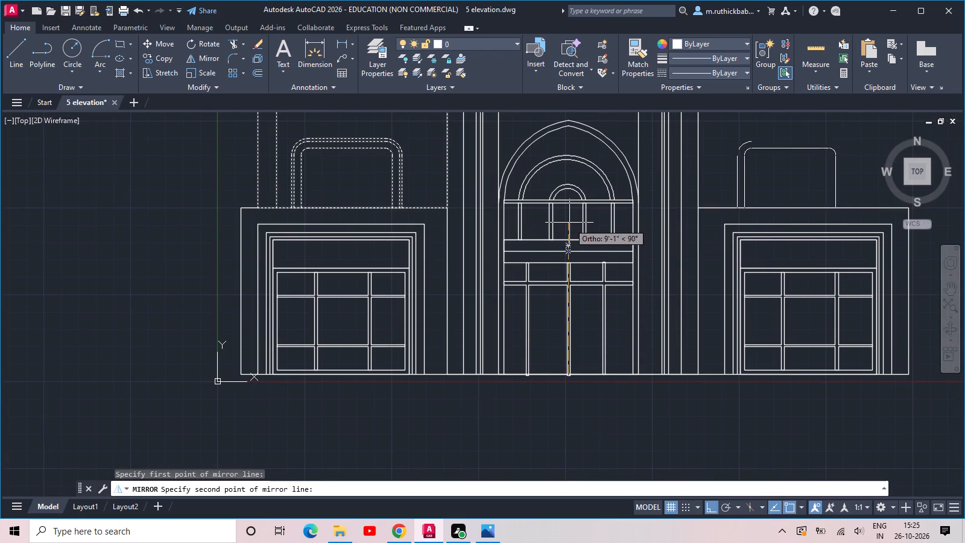
left_click(569, 223)
scroll(569, 223, "down", 2)
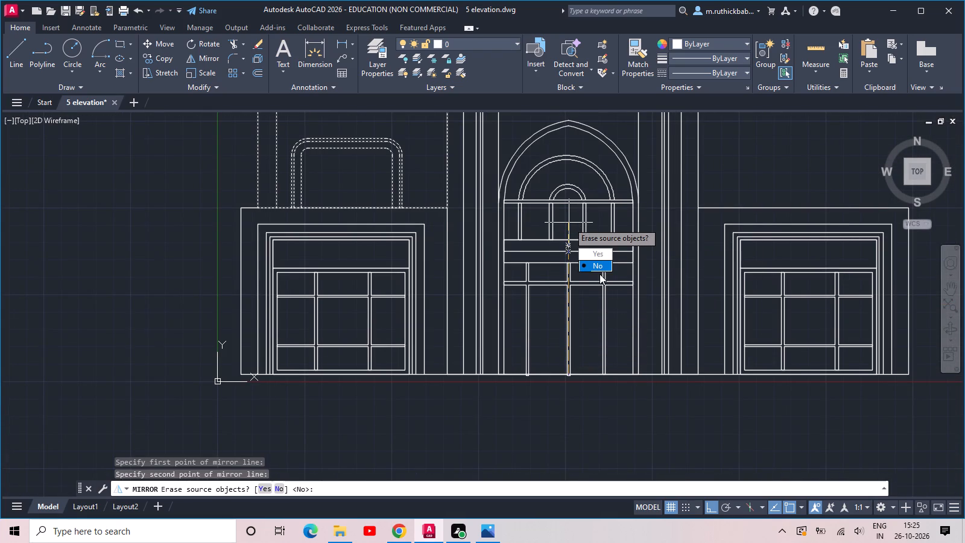
left_click_drag(593, 264, 569, 223)
Trim the mirrored block's railing lines and slab where they overlap the central block's right edge, and remove its leftover vertical and slab-end lines.
scroll(569, 222, "down", 1)
scroll(614, 211, "up", 3)
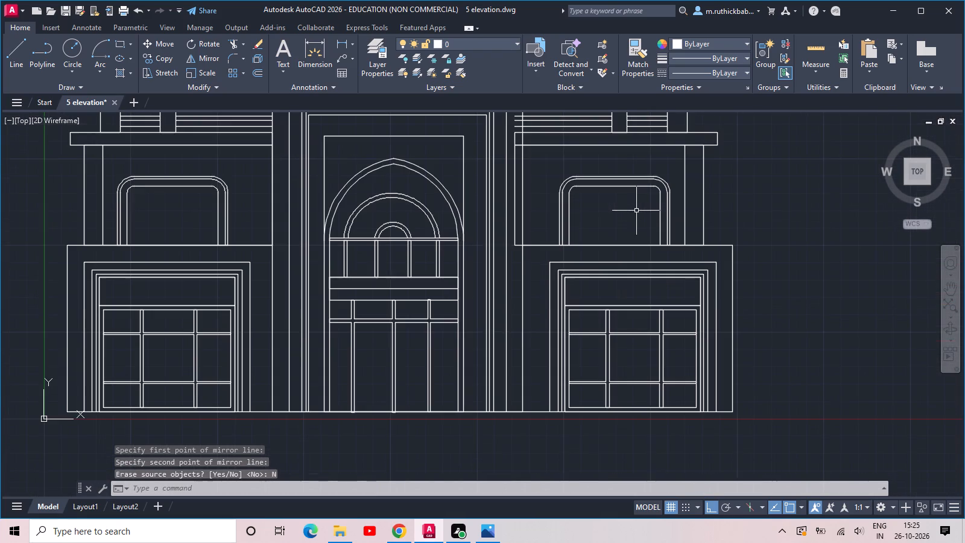
middle_click_drag(636, 211, 638, 268)
scroll(520, 186, "up", 1)
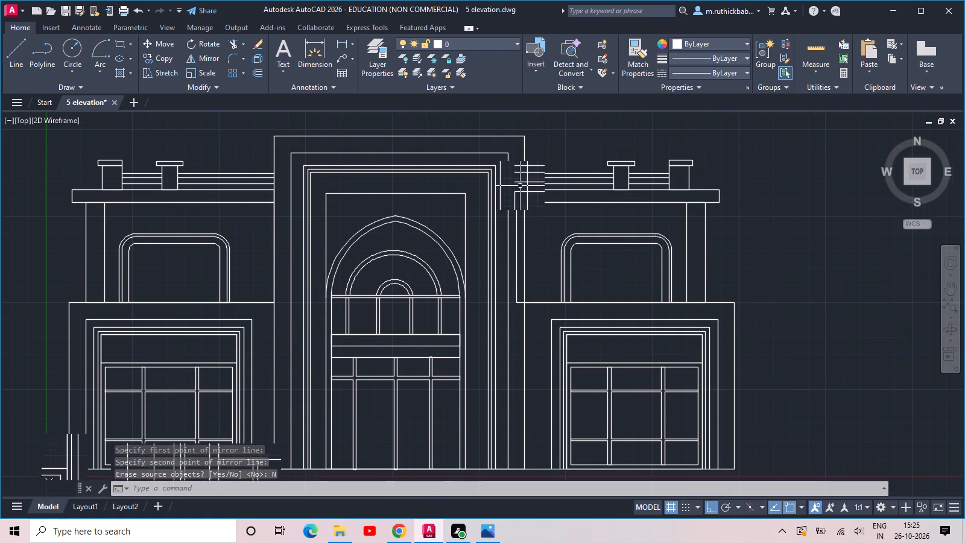
scroll(520, 186, "up", 2)
scroll(520, 186, "down", 1)
type("tr")
key("space")
key("space")
left_click(519, 188)
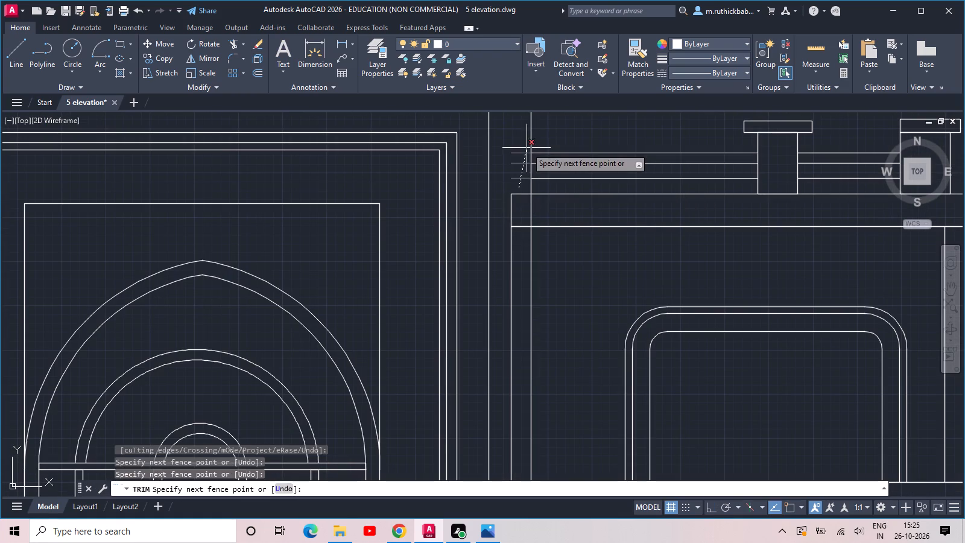
left_click(517, 135)
left_click_drag(517, 135, 525, 145)
left_click_drag(517, 176, 522, 206)
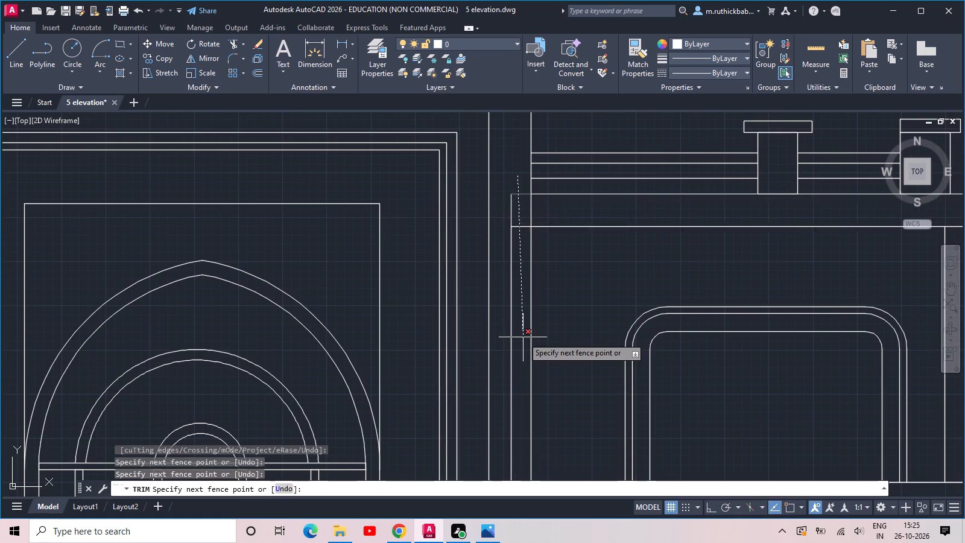
scroll(523, 337, "down", 2)
left_click(522, 405)
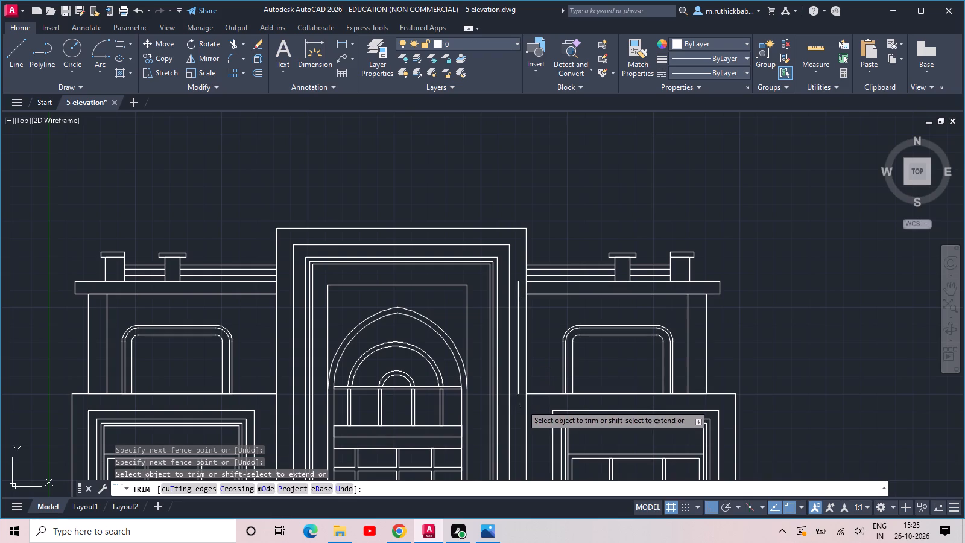
left_click(516, 361)
left_click(517, 288)
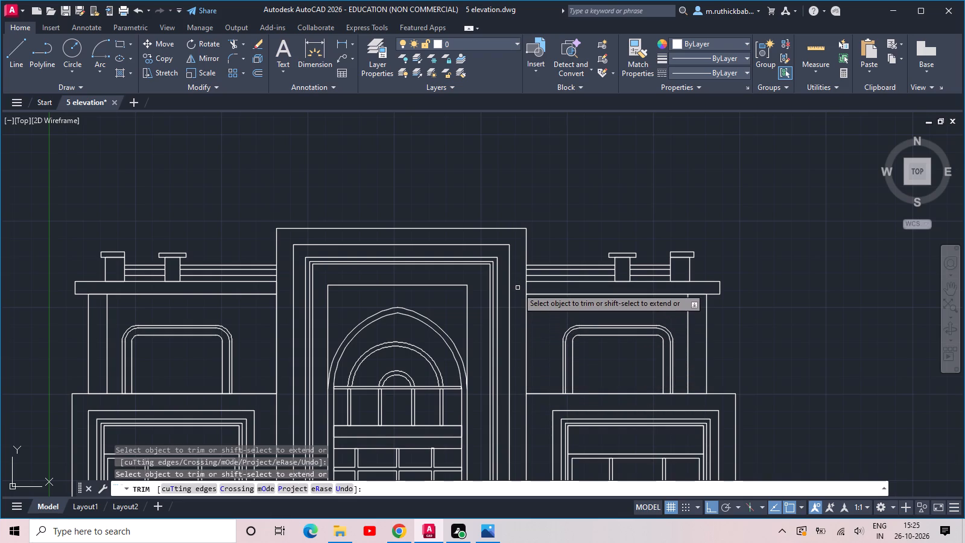
scroll(517, 288, "down", 3)
key("Escape")
Save the elevation drawing.
scroll(528, 360, "up", 1)
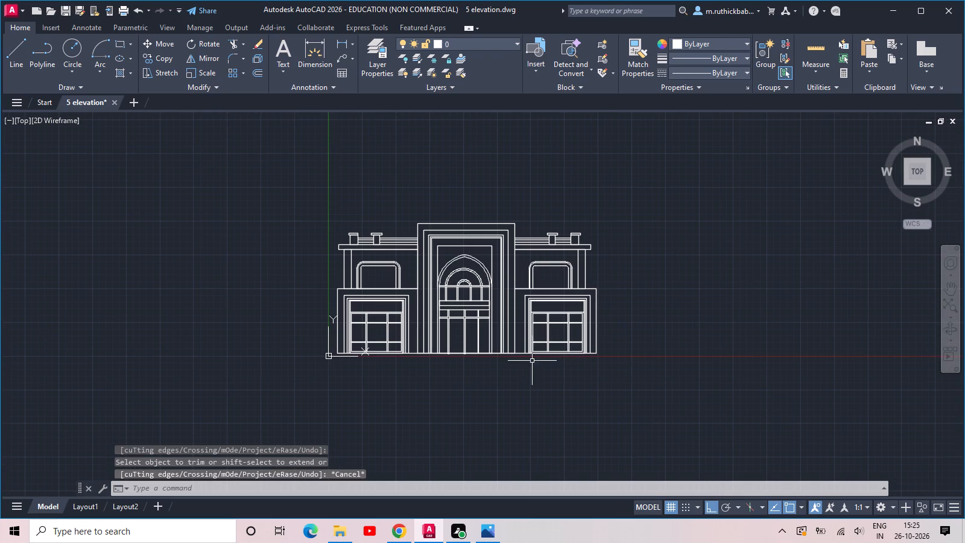
key("ctrl+s")
key("ctrl+s")
key("ctrl+s")
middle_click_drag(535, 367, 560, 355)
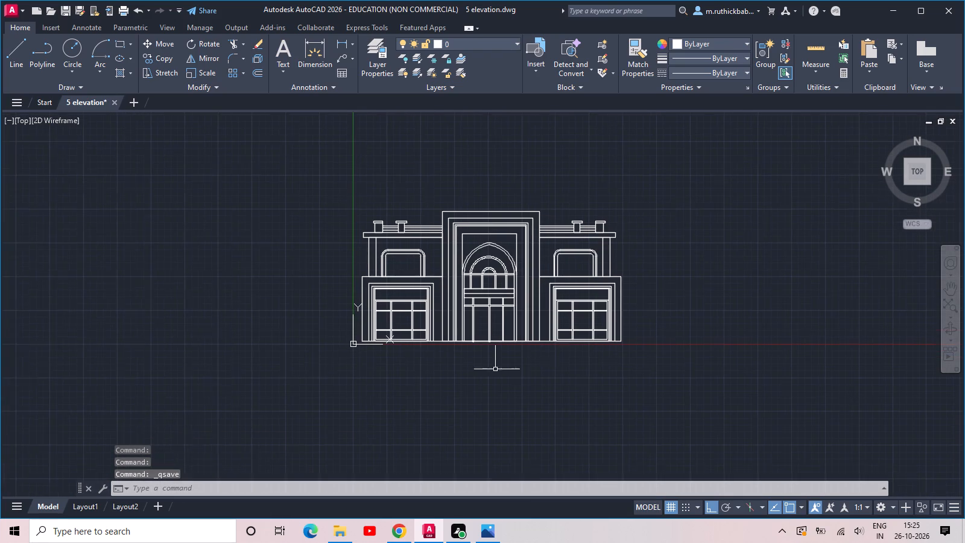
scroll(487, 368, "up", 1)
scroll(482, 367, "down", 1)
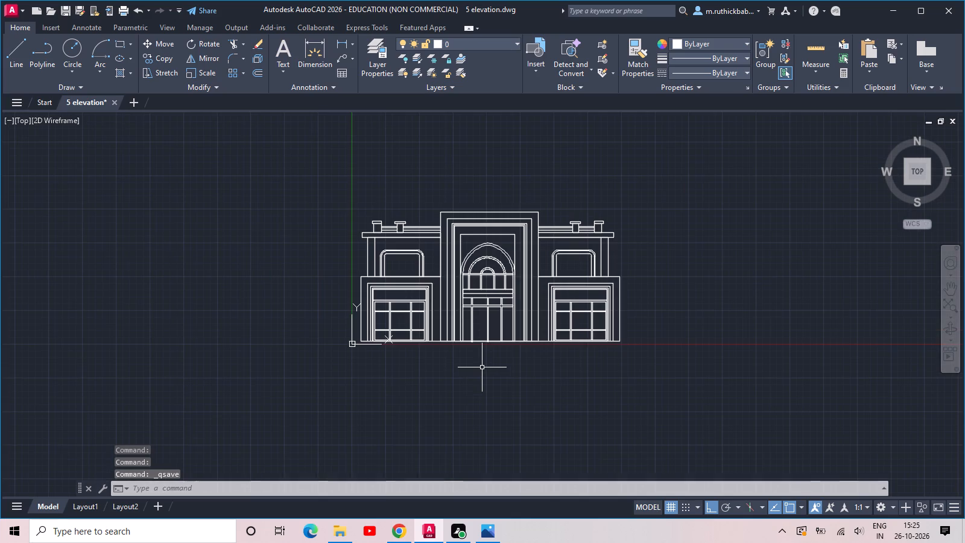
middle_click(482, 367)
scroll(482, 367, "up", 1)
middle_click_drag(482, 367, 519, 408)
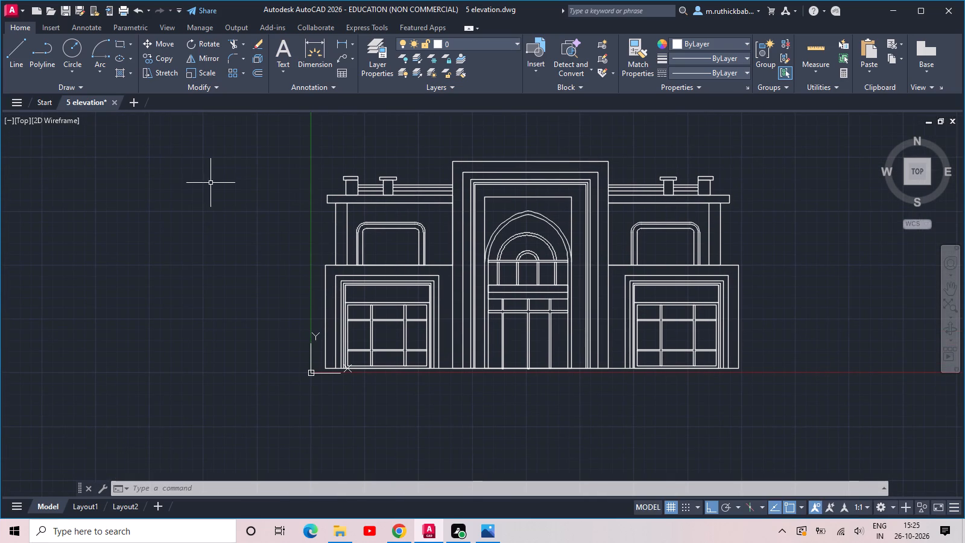
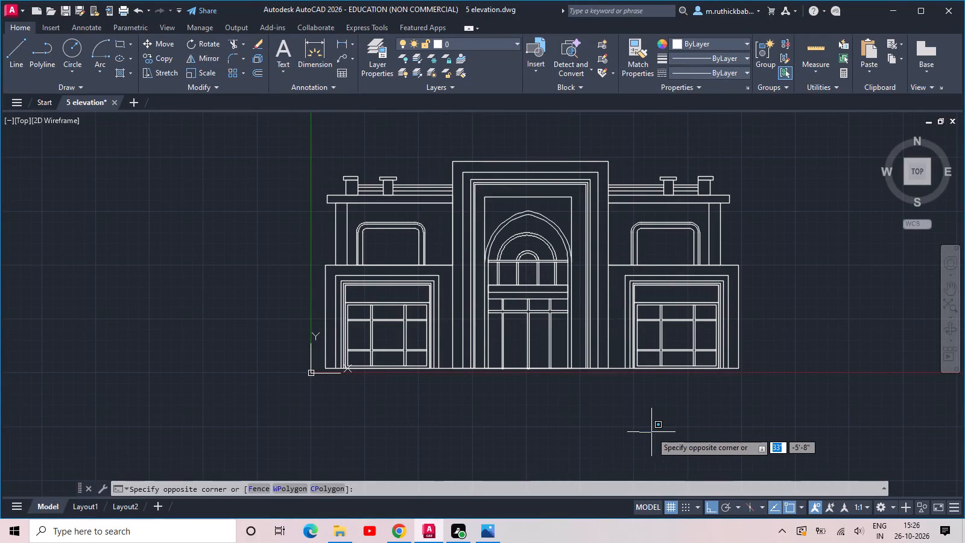
Start a hatch and choose the BRSTONE pattern for the elevation's masonry areas.
left_click(227, 442)
left_click(119, 71)
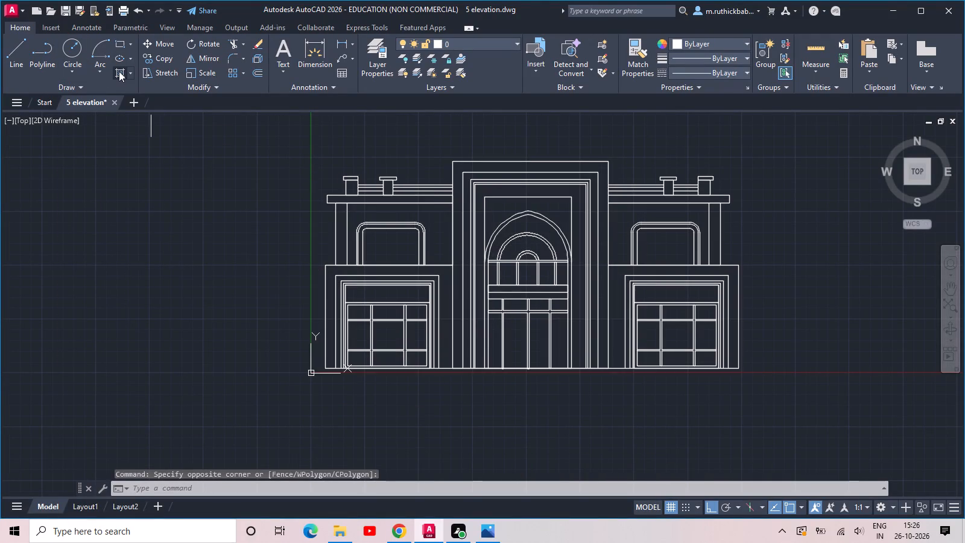
left_click(121, 74)
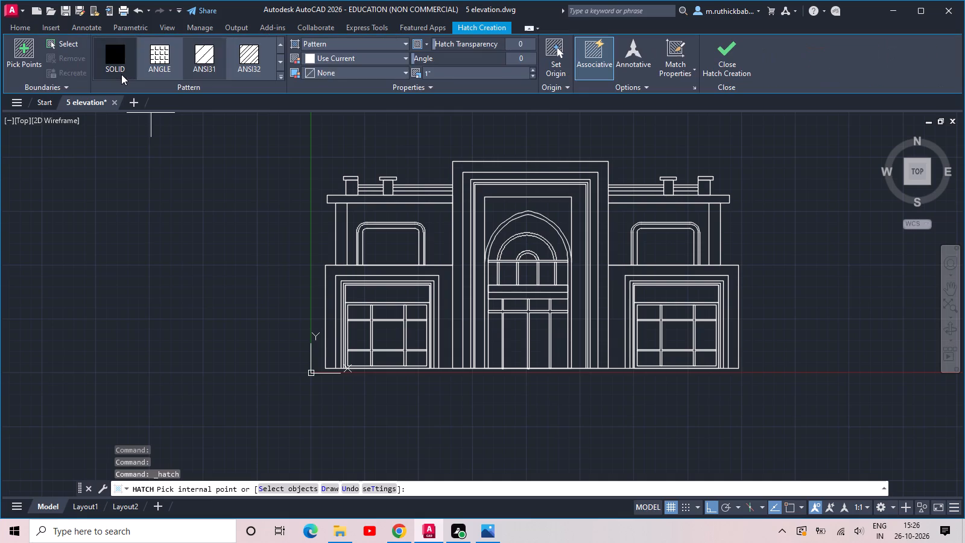
scroll(175, 47, "down", 2)
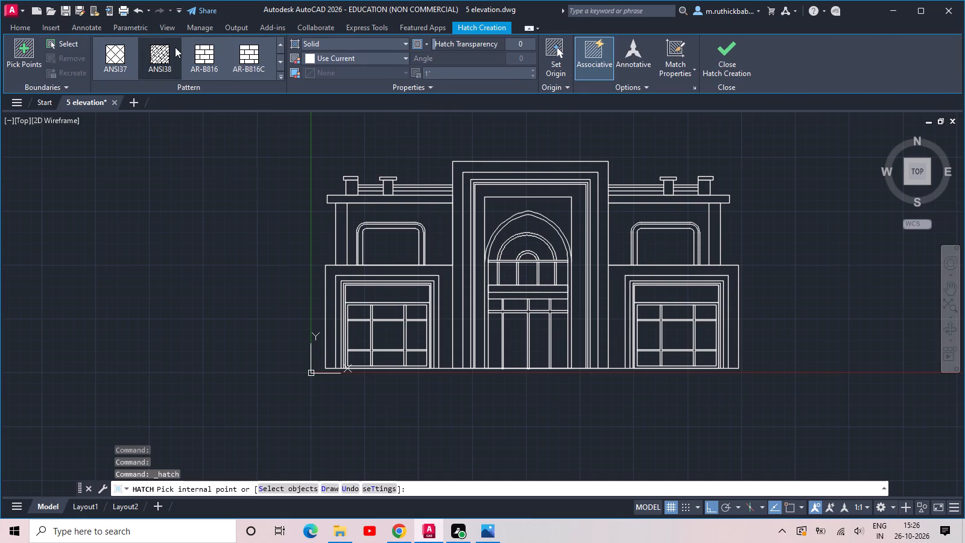
scroll(172, 66, "down", 2)
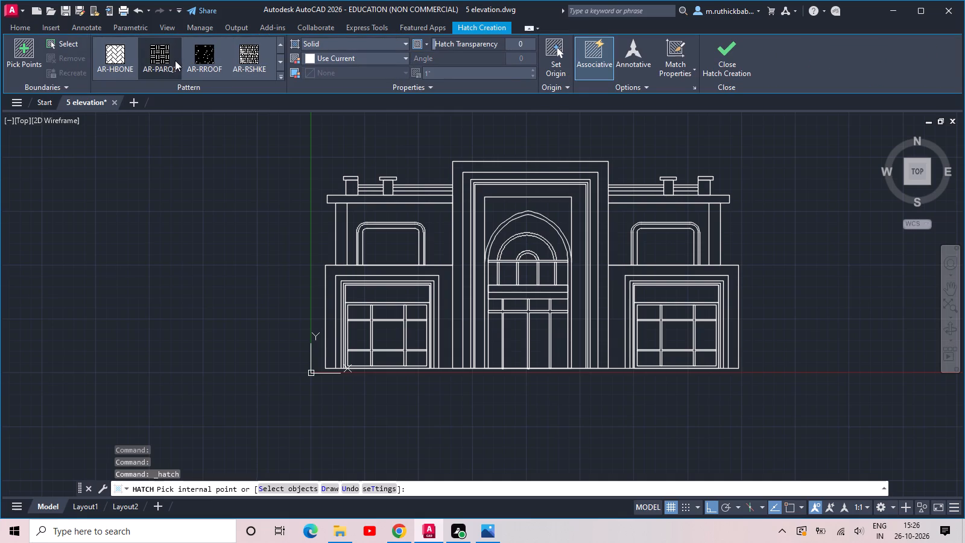
scroll(175, 60, "down", 2)
scroll(230, 54, "up", 1)
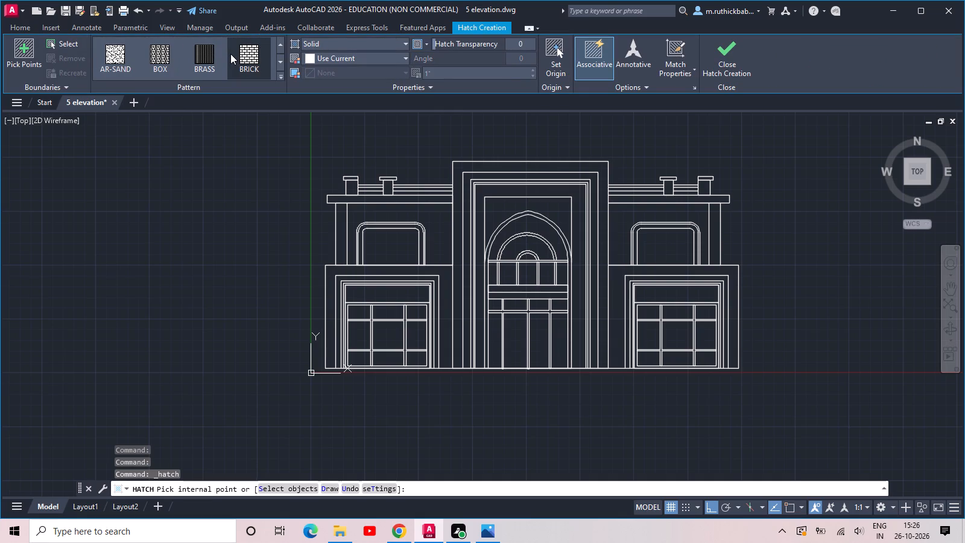
scroll(230, 54, "up", 1)
scroll(227, 56, "down", 2)
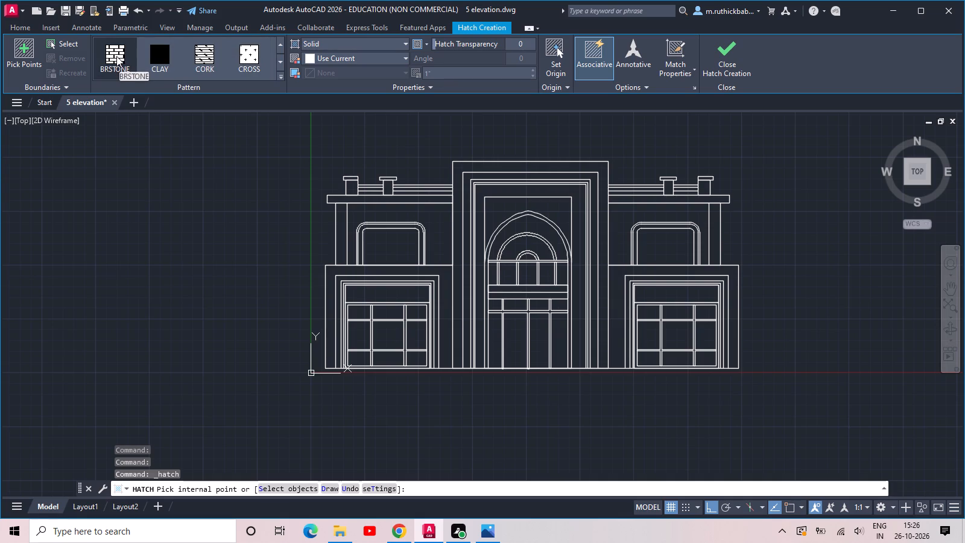
left_click(116, 56)
scroll(362, 229, "up", 4)
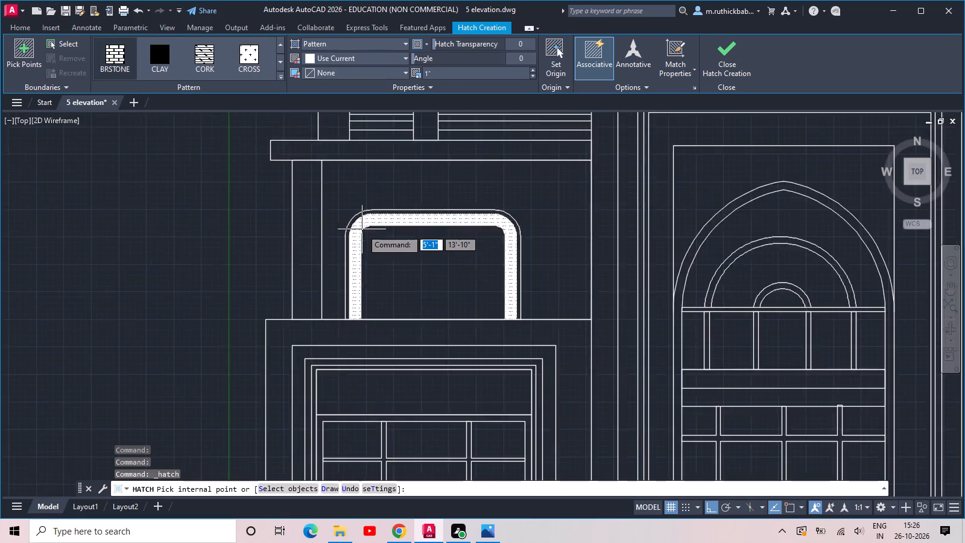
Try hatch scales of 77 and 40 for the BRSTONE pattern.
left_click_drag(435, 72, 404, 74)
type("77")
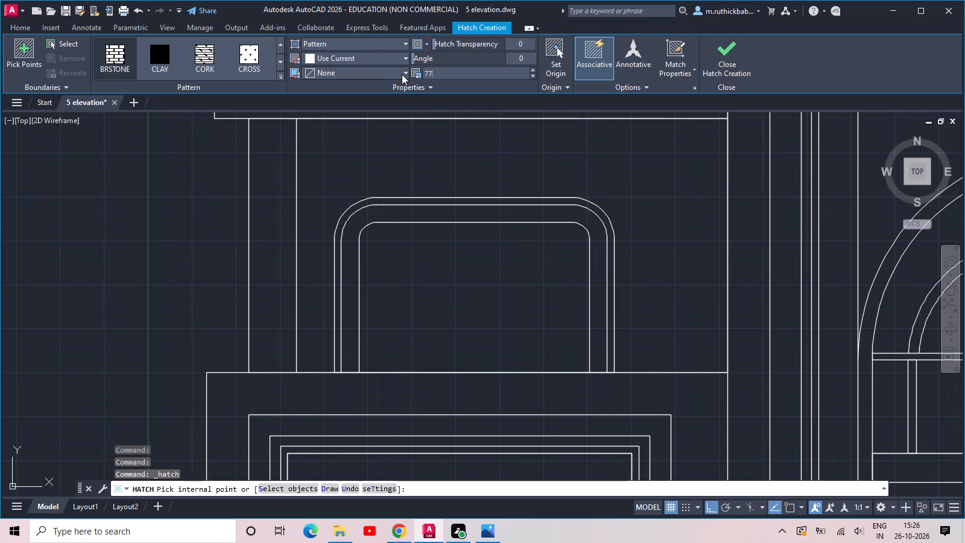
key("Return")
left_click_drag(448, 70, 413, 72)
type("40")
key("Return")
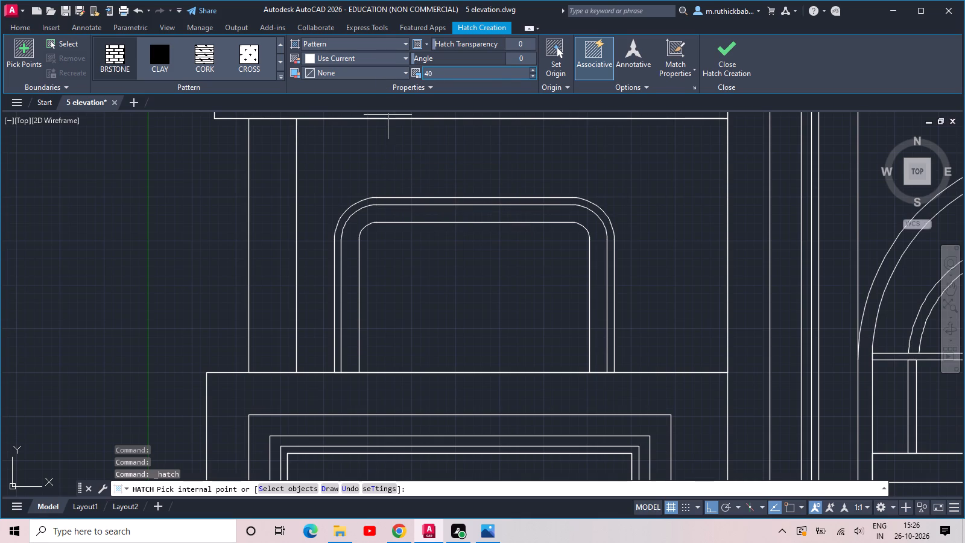
Hatch the inner frame bands of both round-cornered upper openings with BRSTONE at scale 20.
left_click_drag(435, 70, 403, 75)
type("20")
key("Return")
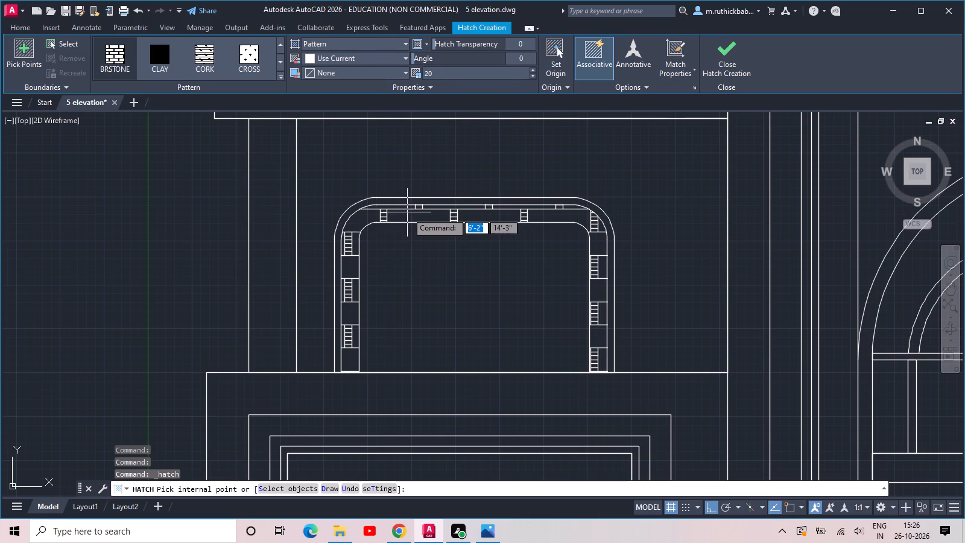
left_click(407, 212)
scroll(407, 212, "down", 3)
middle_click_drag(504, 241, 387, 262)
scroll(680, 221, "up", 3)
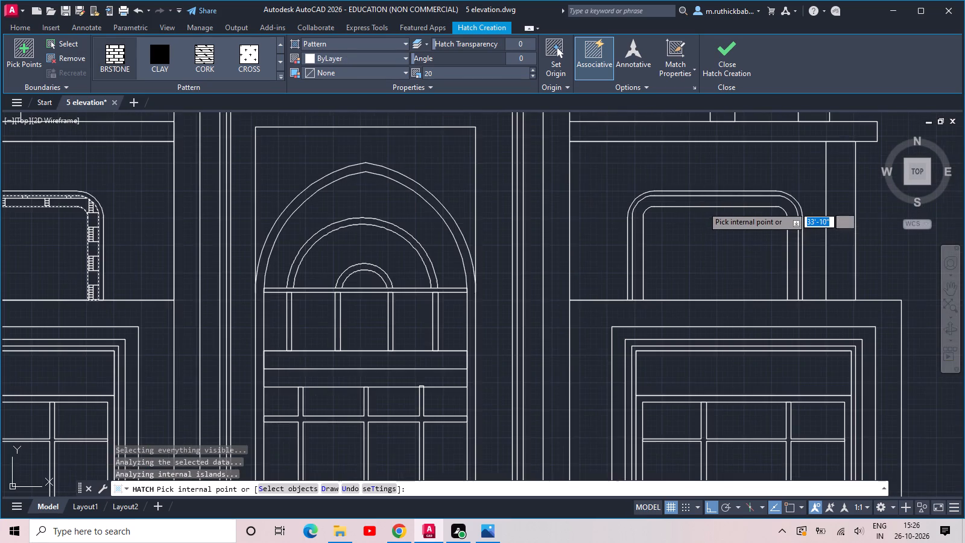
scroll(703, 206, "up", 1)
left_click(706, 198)
Add the BRSTONE hatch to the outer wall surrounds of both lower end blocks.
scroll(706, 198, "down", 2)
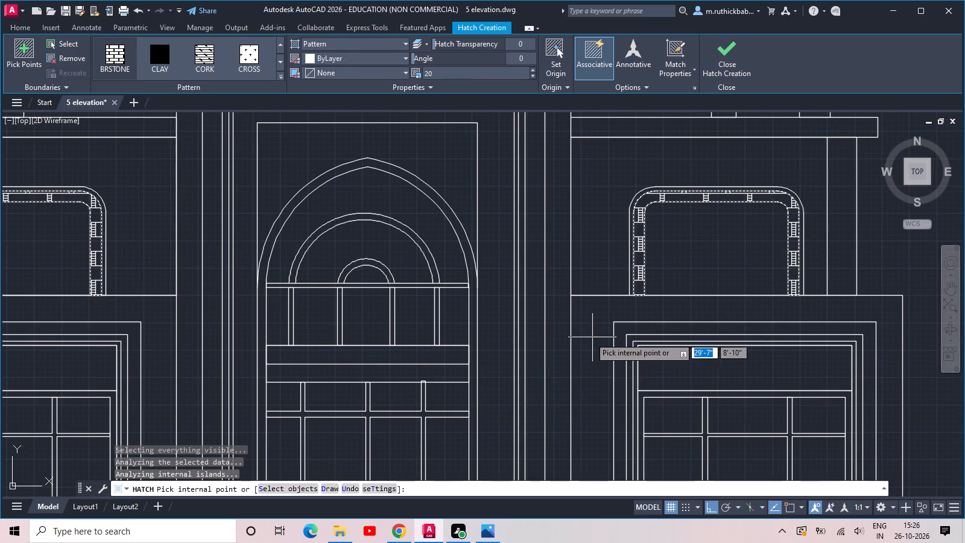
scroll(581, 337, "down", 1)
middle_click_drag(581, 337, 651, 297)
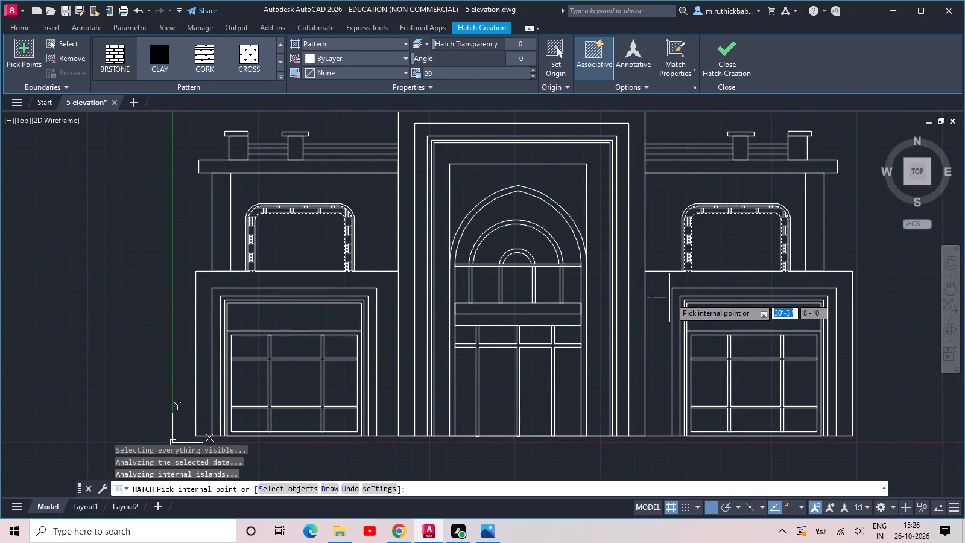
left_click(656, 288)
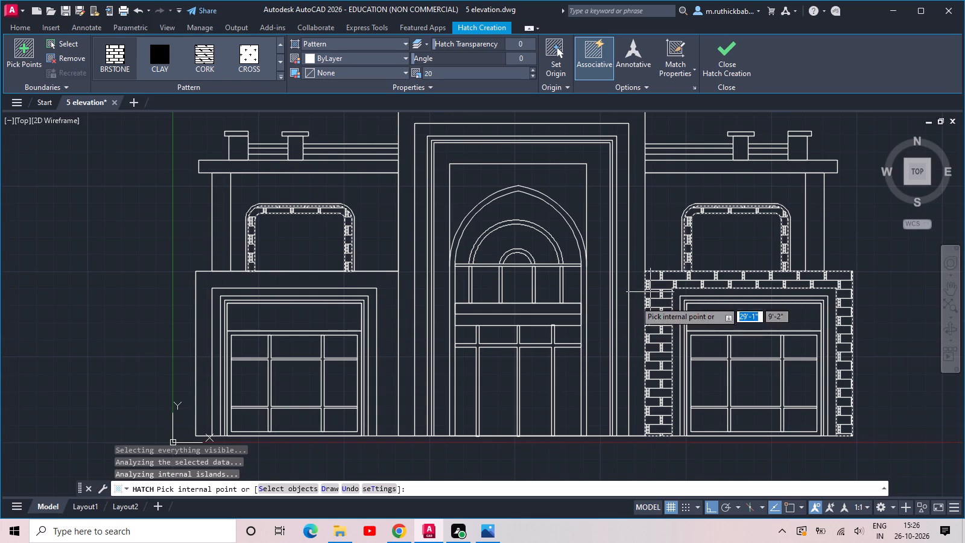
left_click(384, 294)
Add the BRSTONE hatch to the shafts of all four railing posts above the upper slabs.
scroll(384, 297, "down", 1)
scroll(353, 217, "up", 1)
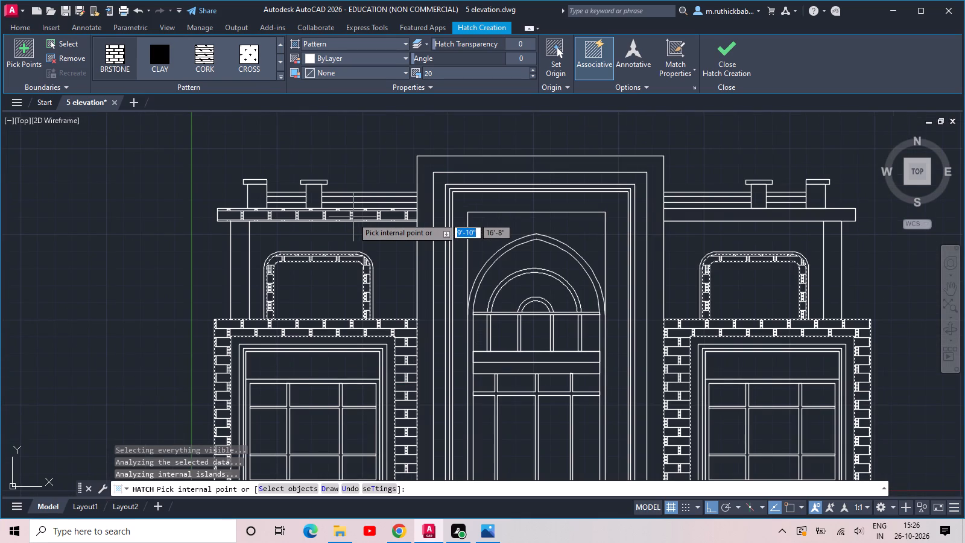
left_click(316, 202)
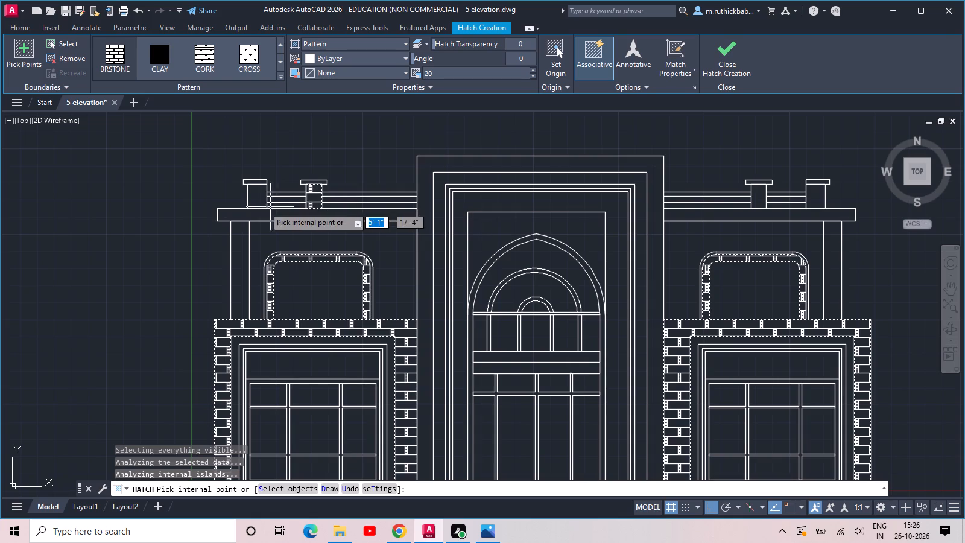
left_click(252, 197)
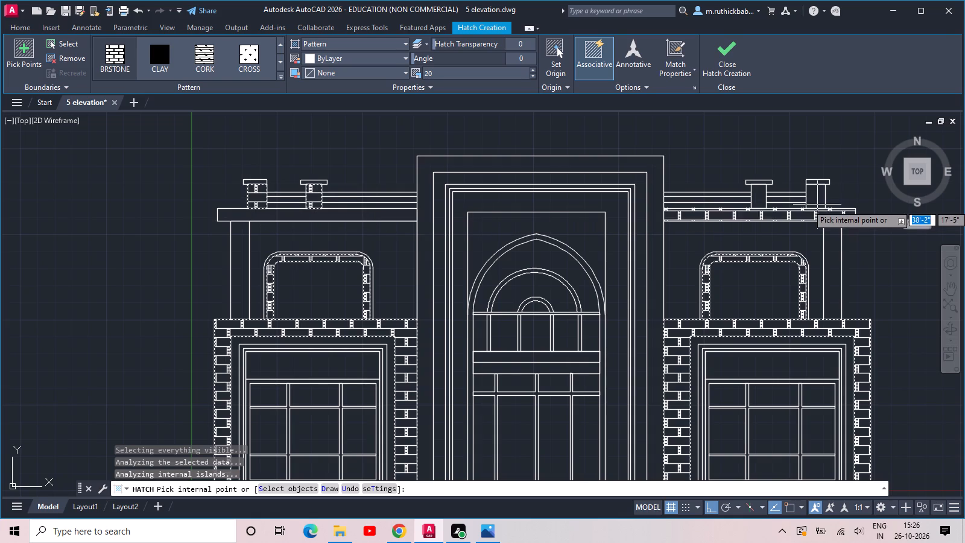
left_click(814, 202)
left_click(762, 197)
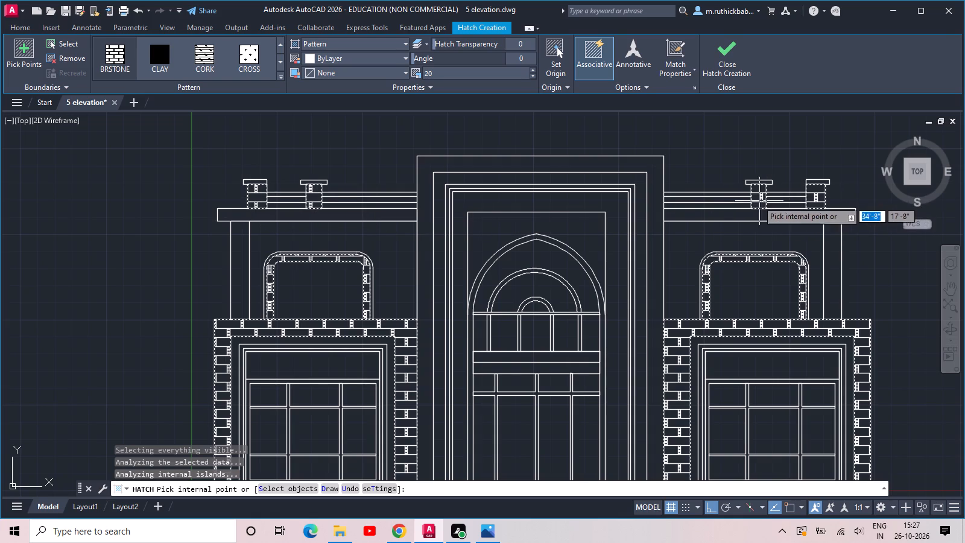
Preview other patterns on the placed hatch areas, keep BRSTONE at scale 20, and finish the hatch.
scroll(217, 66, "down", 1)
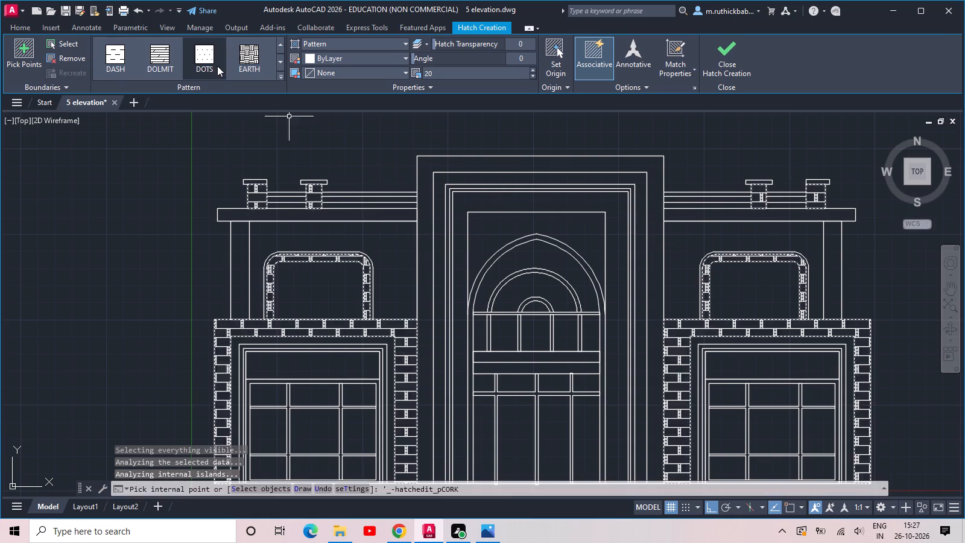
scroll(223, 54, "up", 1)
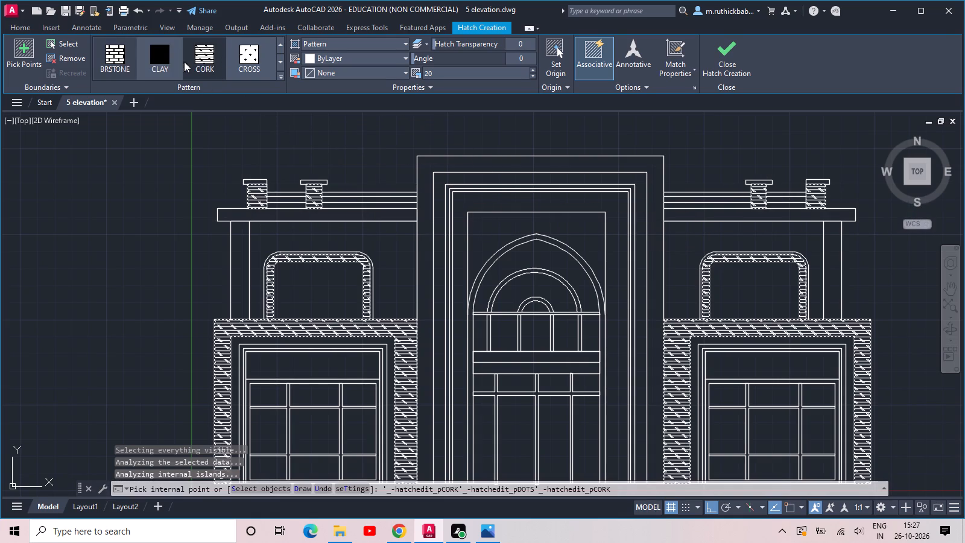
left_click(111, 61)
key("Return")
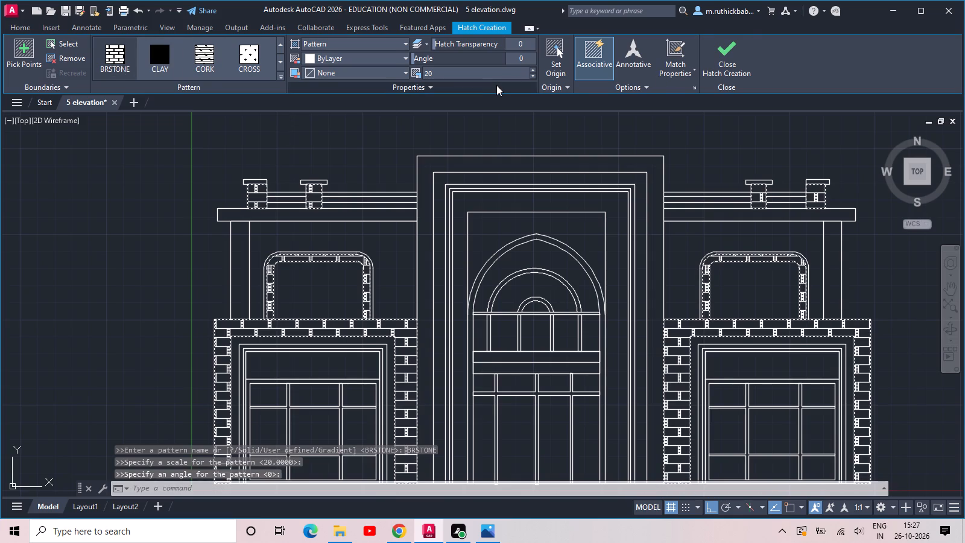
scroll(247, 60, "down", 1)
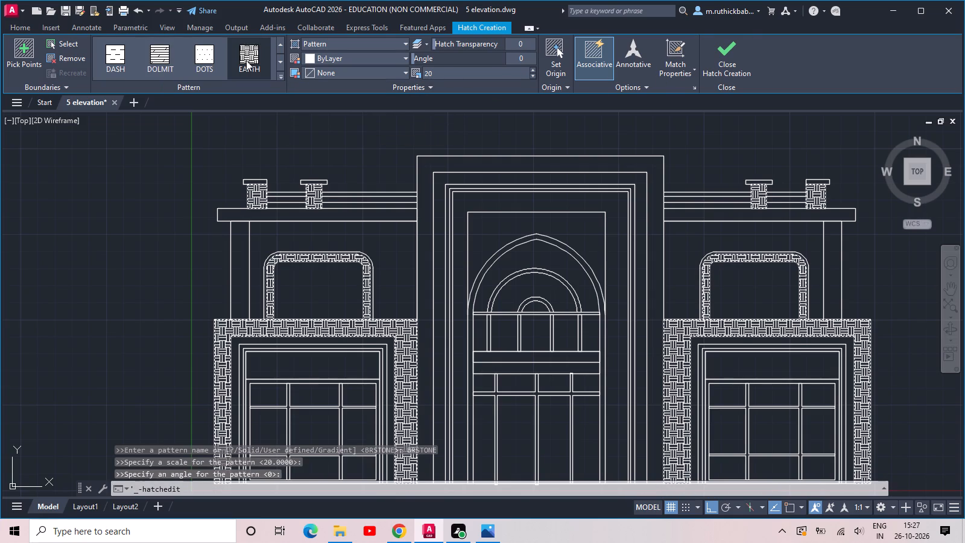
scroll(246, 60, "up", 1)
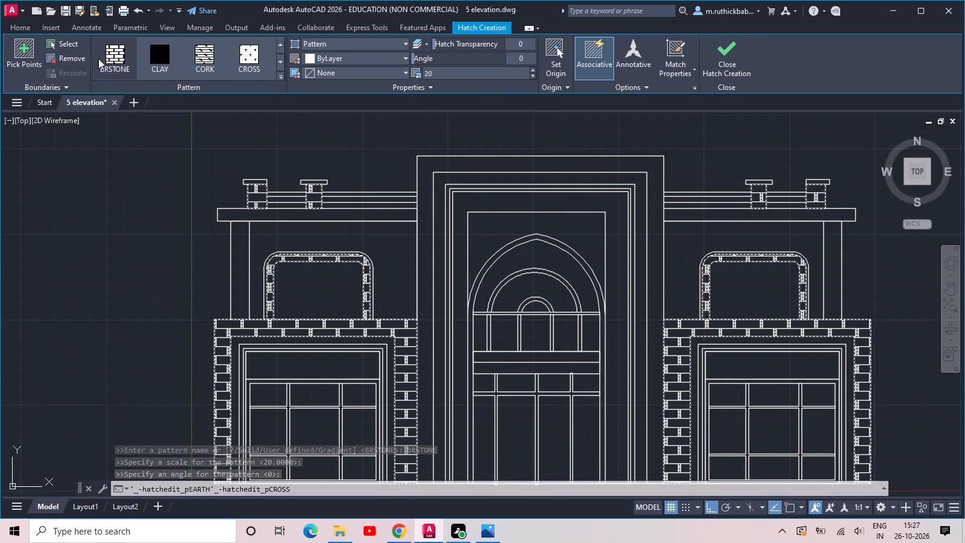
left_click(111, 60)
left_click(730, 62)
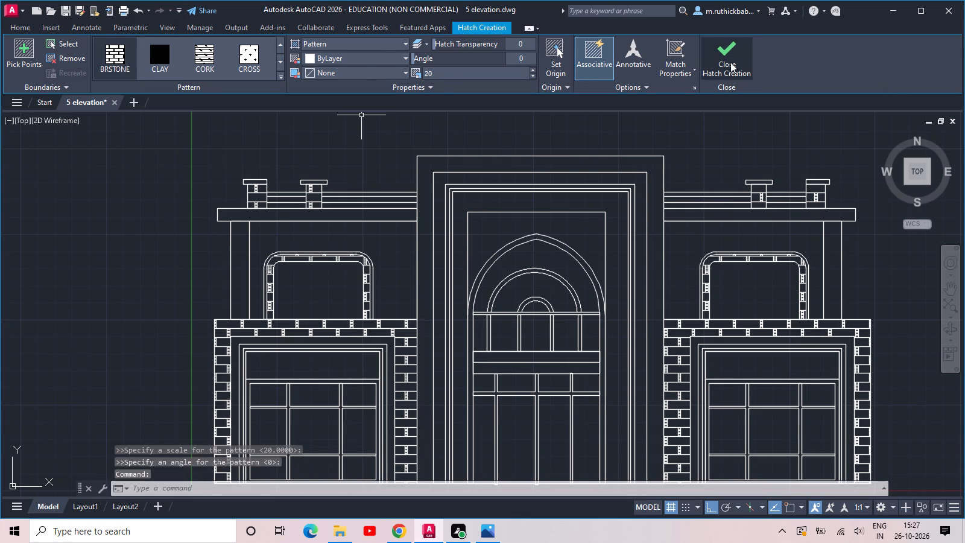
Start a new hatch with the STEEL pattern at scale 20 and fill both top rail strips between the posts of the left-hand railing.
left_click(127, 75)
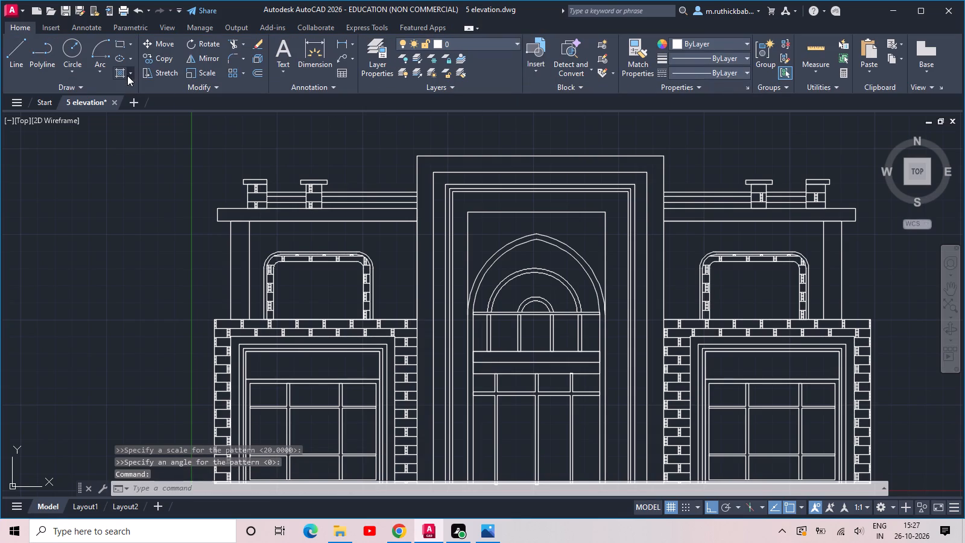
left_click(118, 75)
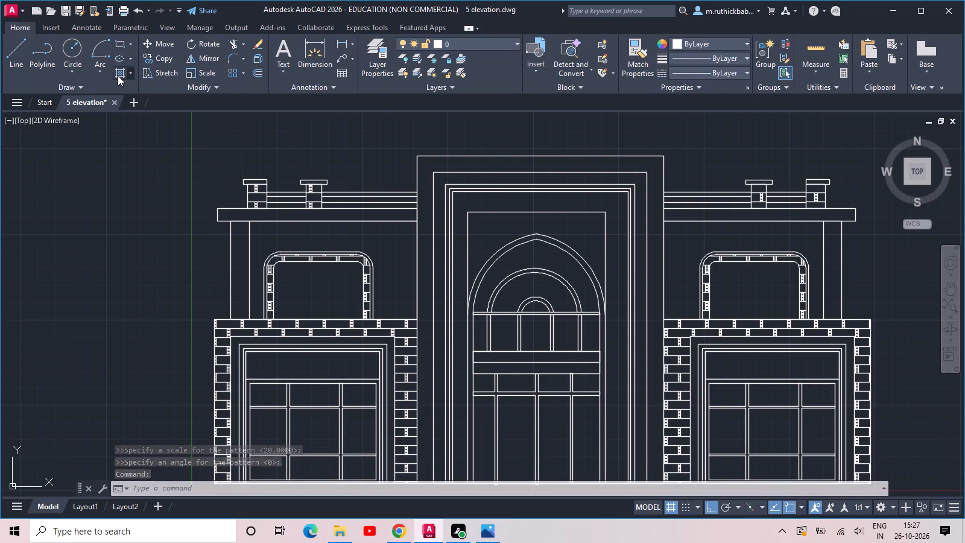
scroll(150, 46, "down", 2)
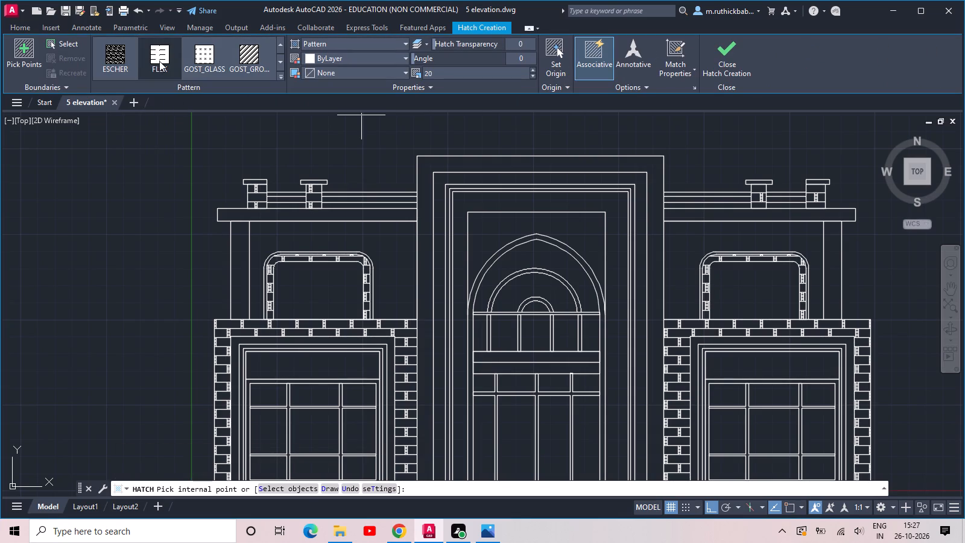
scroll(159, 61, "down", 4)
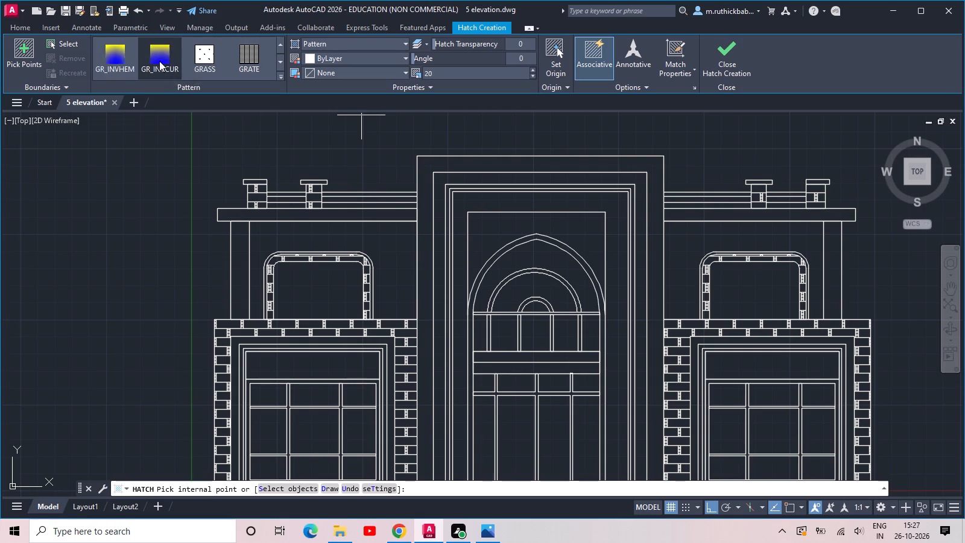
scroll(167, 54, "down", 2)
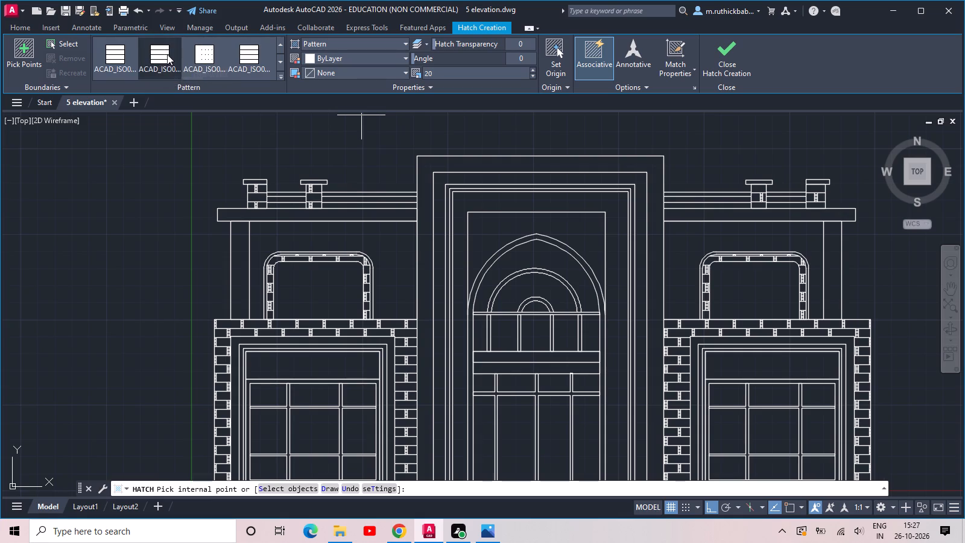
scroll(172, 57, "down", 3)
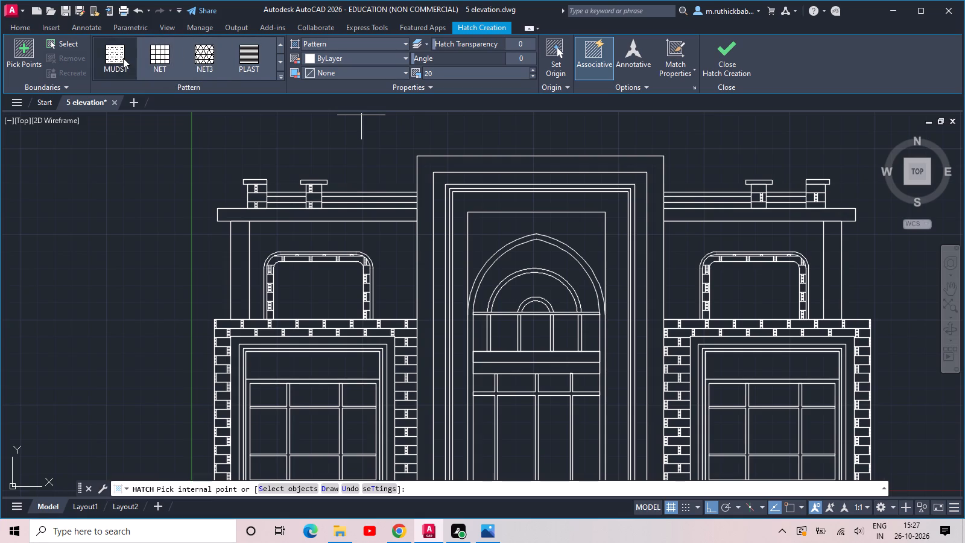
scroll(125, 57, "down", 1)
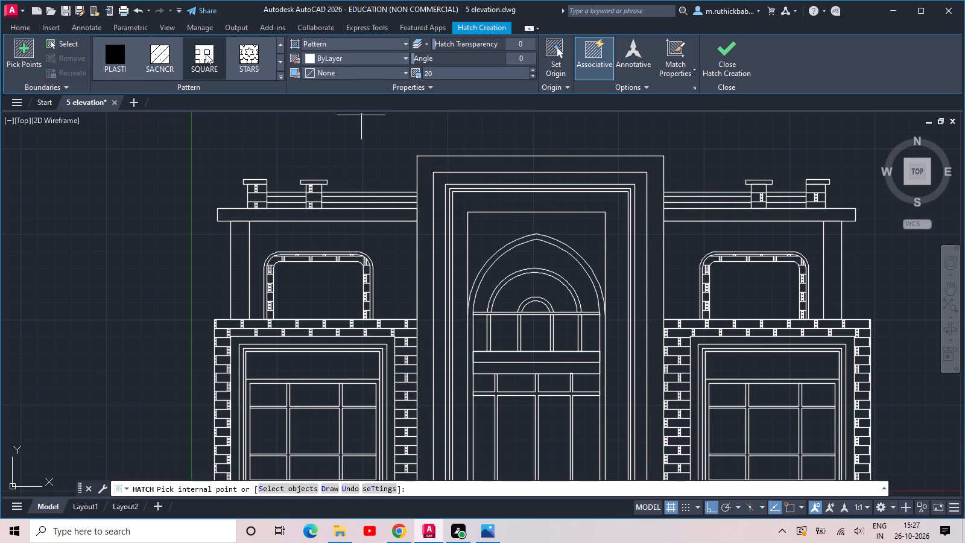
scroll(198, 59, "down", 2)
scroll(127, 62, "up", 3)
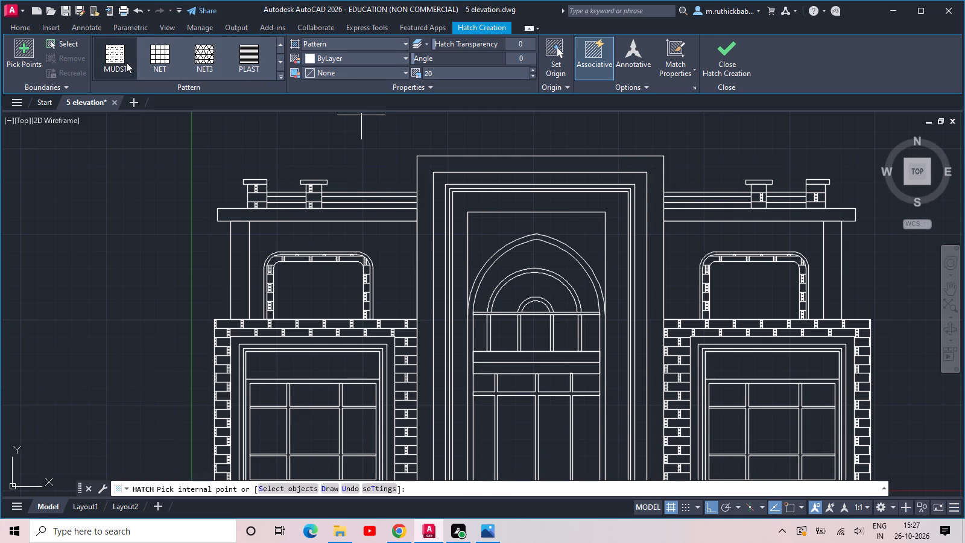
scroll(122, 61, "down", 1)
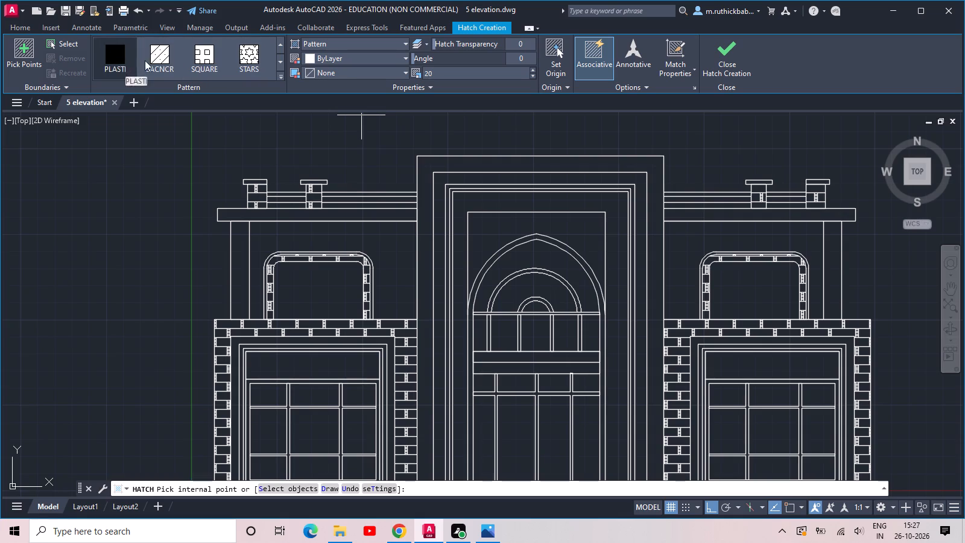
scroll(150, 60, "down", 2)
scroll(150, 60, "up", 1)
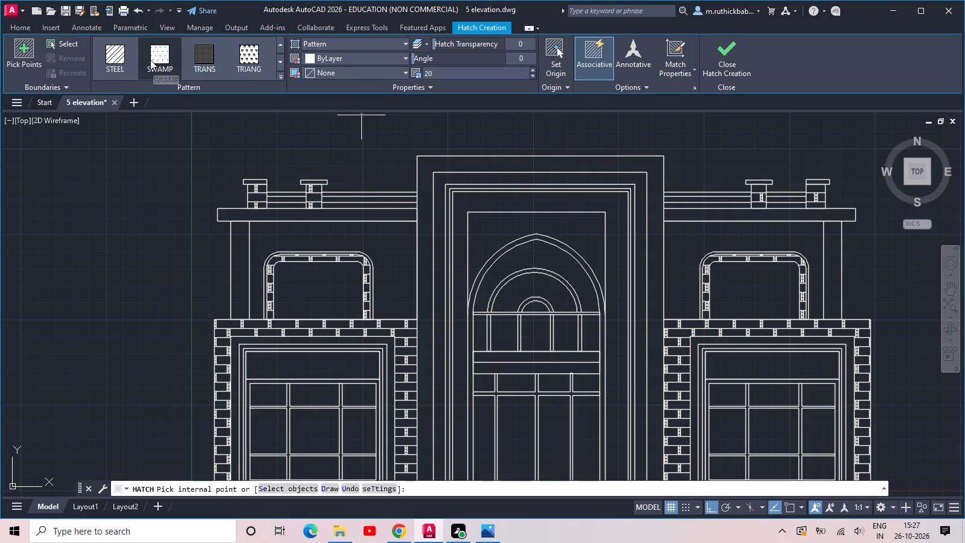
left_click(108, 53)
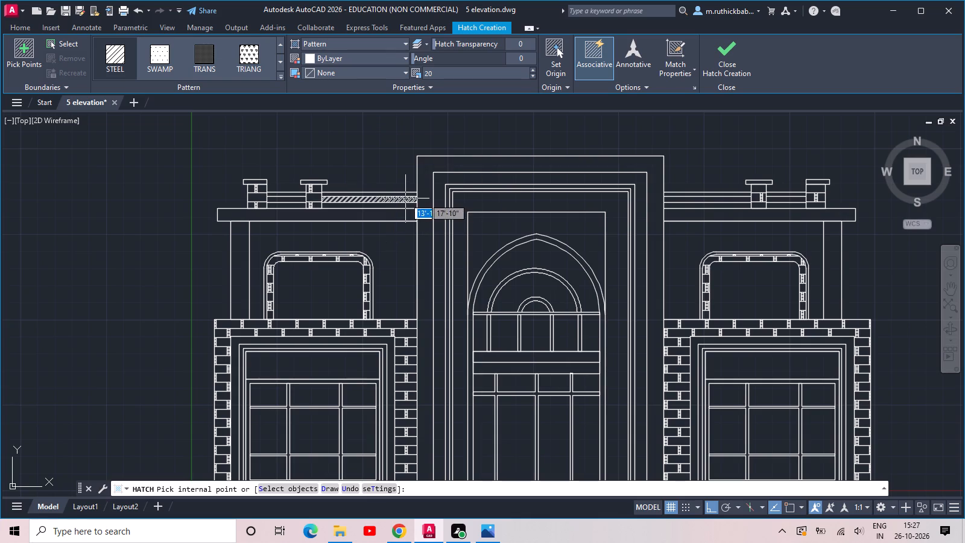
scroll(370, 196, "up", 3)
left_click(372, 186)
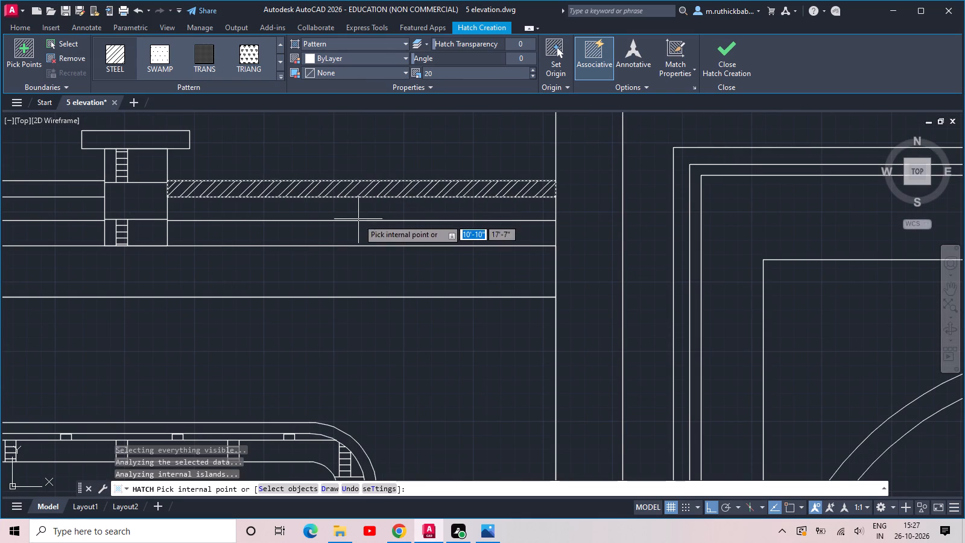
scroll(327, 195, "down", 1)
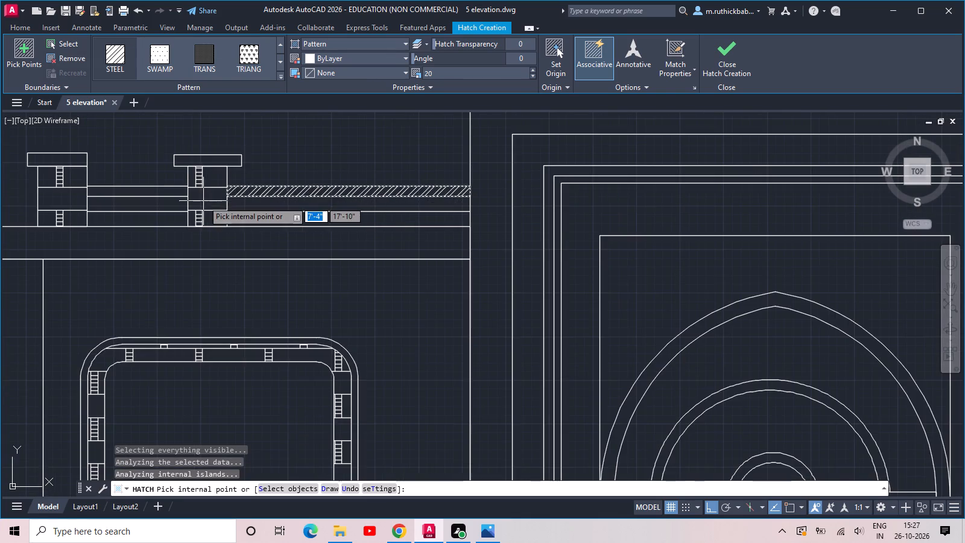
middle_click_drag(203, 202, 425, 255)
left_click(376, 246)
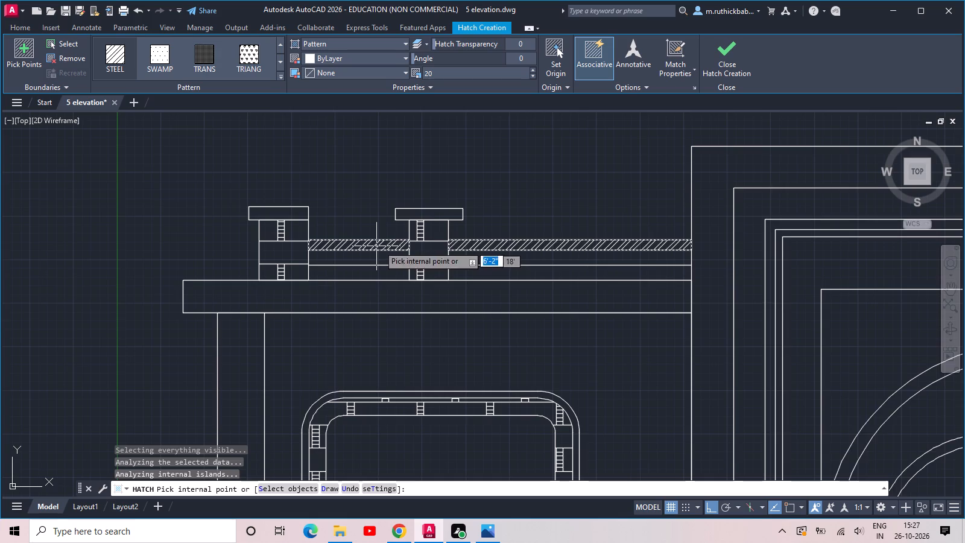
Add the STEEL hatch to both top rail strips between the posts of the right-hand railing.
scroll(524, 261, "down", 1)
middle_click_drag(624, 273, 131, 261)
scroll(590, 242, "up", 3)
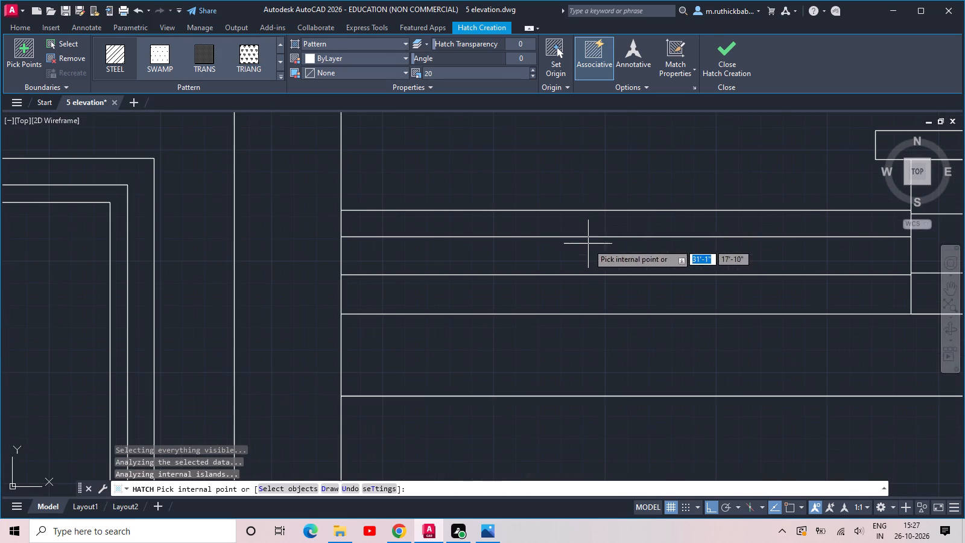
left_click(600, 222)
scroll(639, 241, "down", 3)
scroll(773, 245, "up", 2)
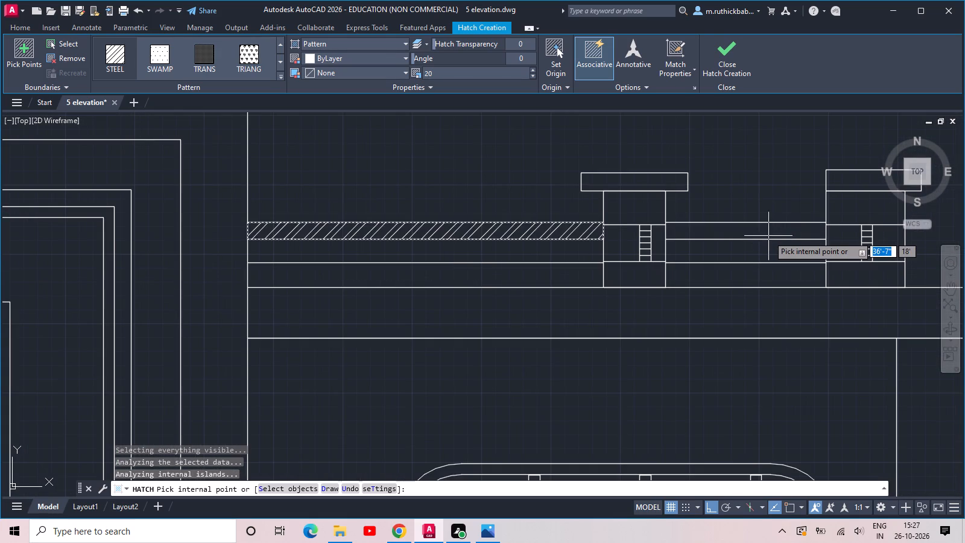
left_click(768, 236)
Add the STEEL hatch to the wall area around the central pointed arch, try other angles, keep angle 0, and finish the hatch.
scroll(734, 244, "down", 1)
middle_click_drag(574, 279, 752, 257)
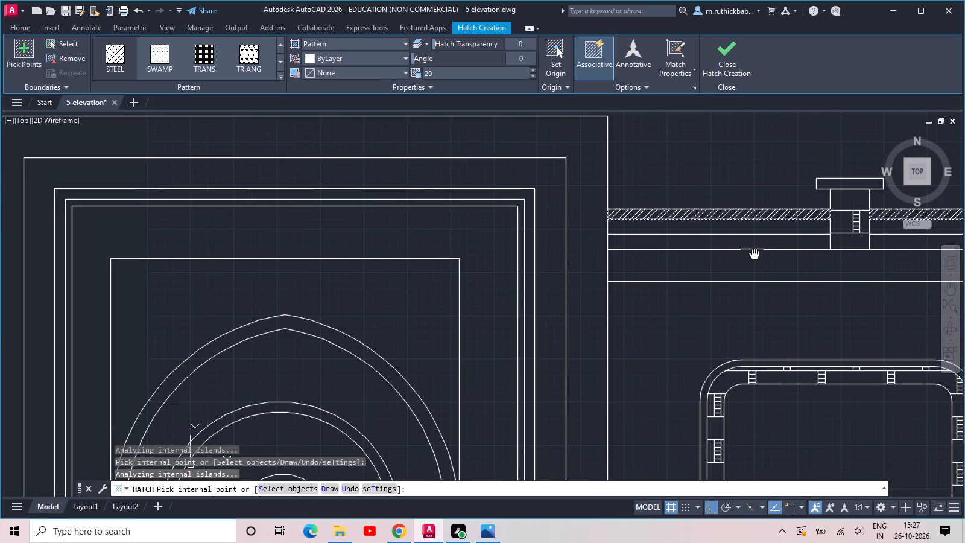
scroll(739, 257, "down", 2)
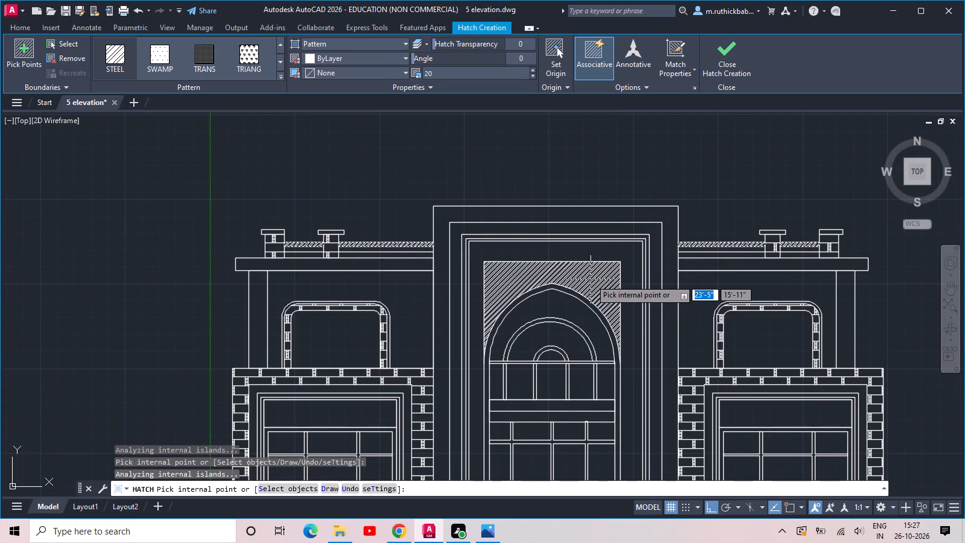
left_click(590, 279)
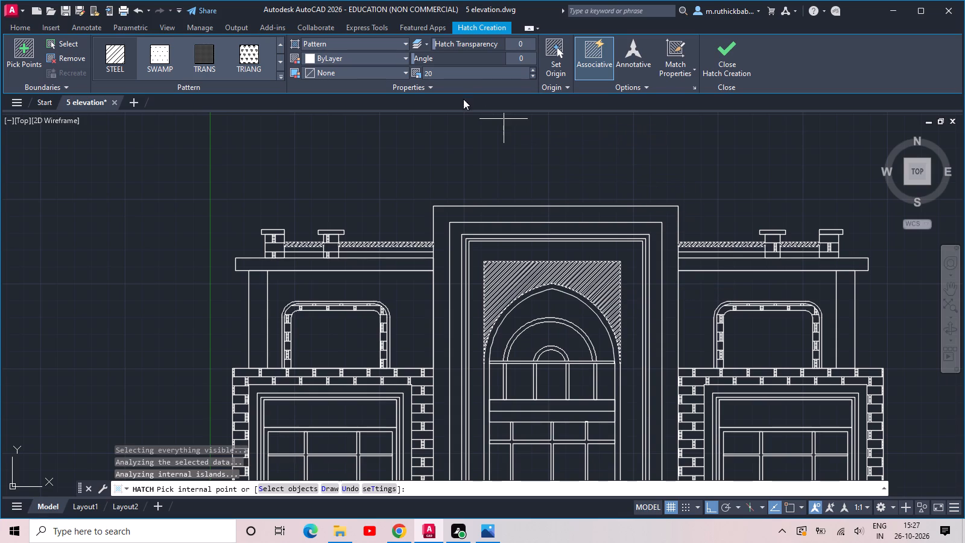
left_click_drag(440, 57, 458, 54)
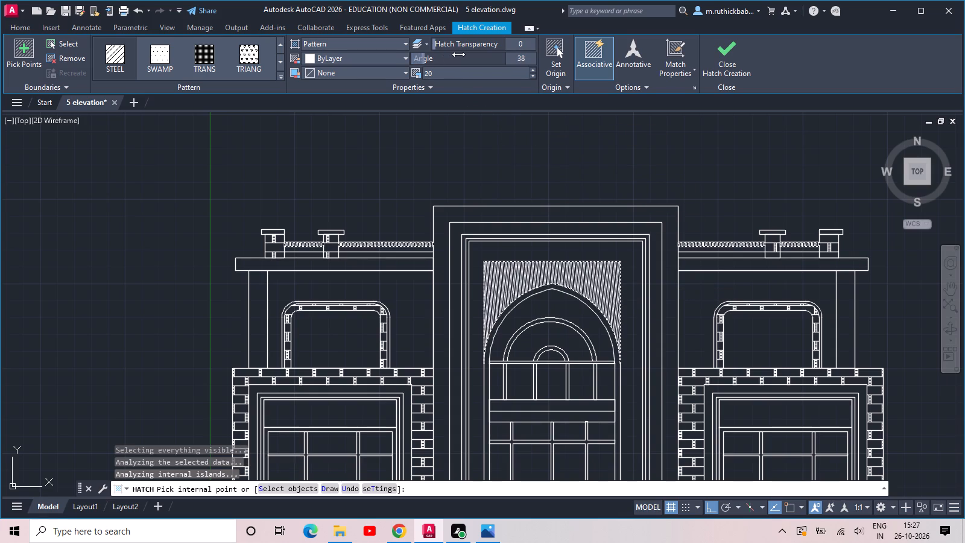
left_click_drag(458, 54, 428, 59)
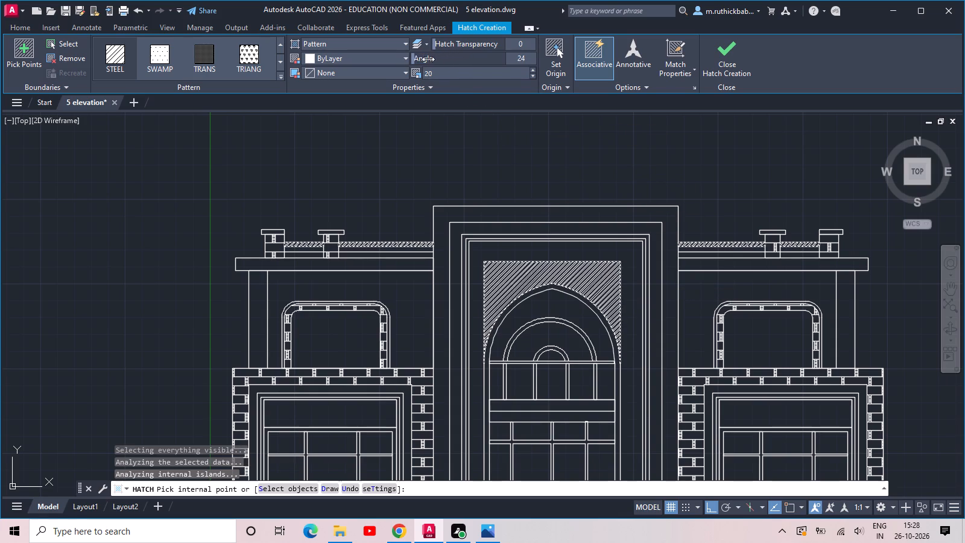
left_click_drag(428, 59, 361, 71)
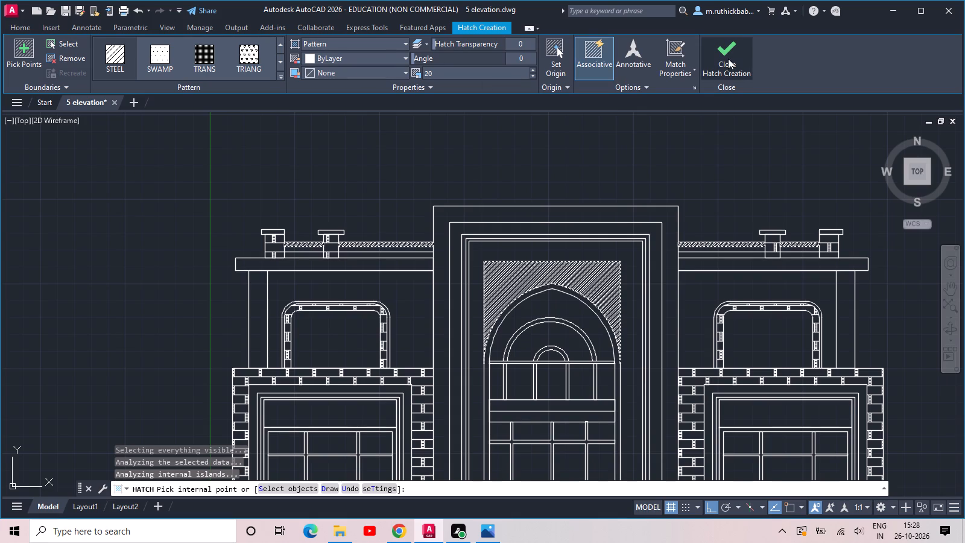
left_click(728, 59)
scroll(728, 59, "down", 2)
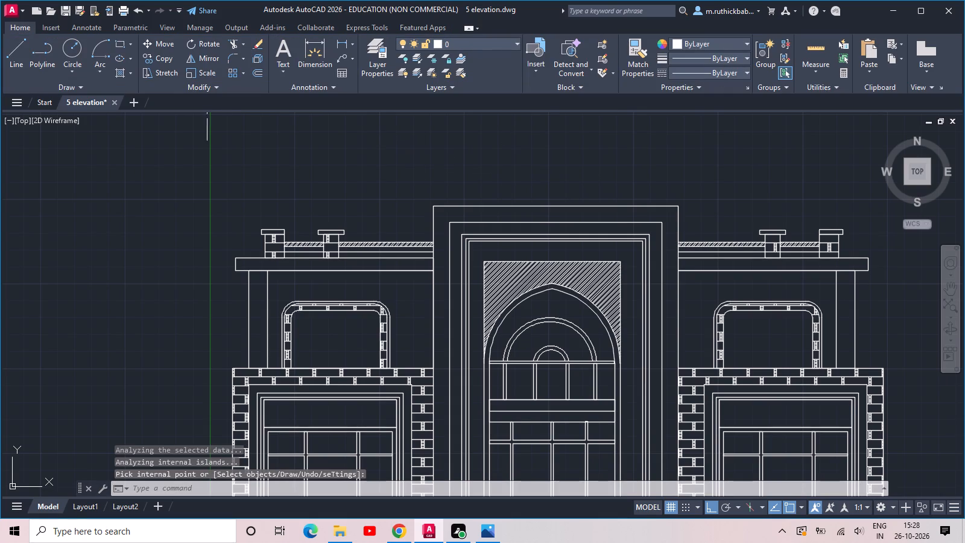
Hatch the outermost frame band of the central portal with the TRANS pattern at scale 20.
left_click(119, 70)
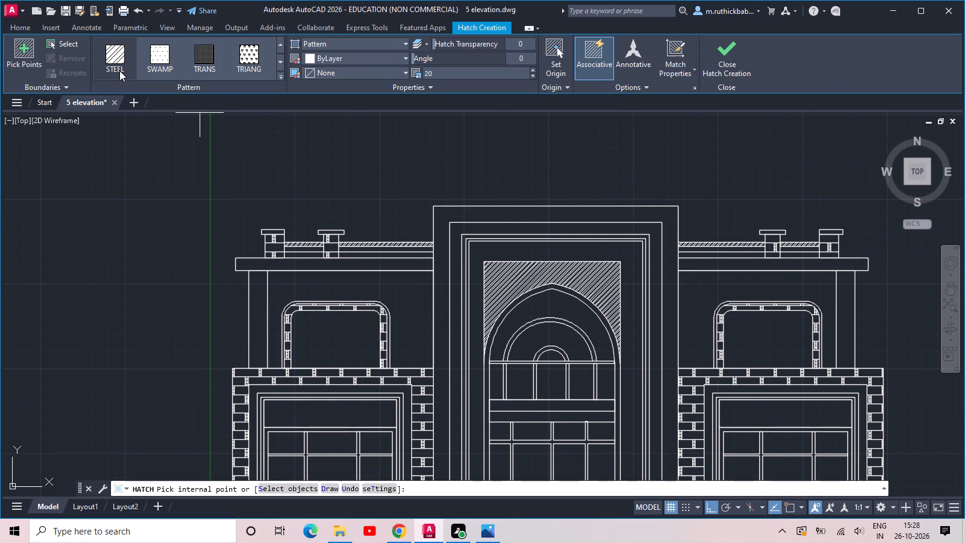
left_click(215, 59)
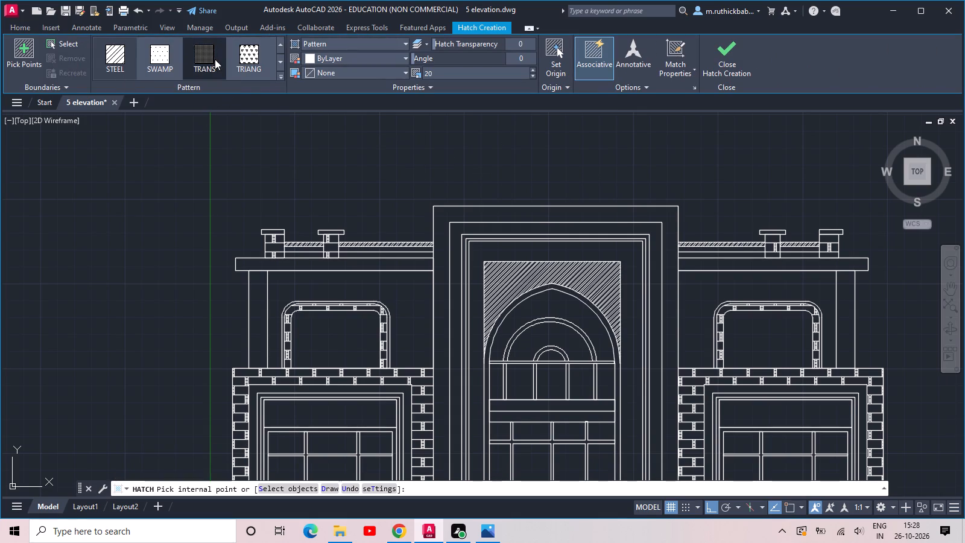
left_click(475, 214)
scroll(475, 216, "down", 1)
scroll(450, 214, "up", 2)
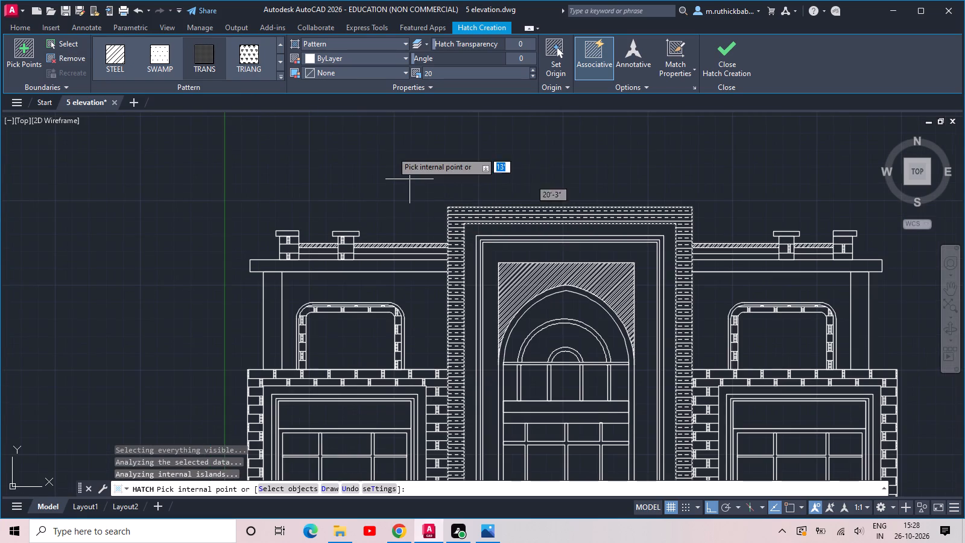
Try TRIANG and preview other patterns on the central portal's outer frame hatch, and change it to DASH at scale 20.
left_click(253, 60)
scroll(214, 60, "down", 1)
scroll(169, 60, "up", 5)
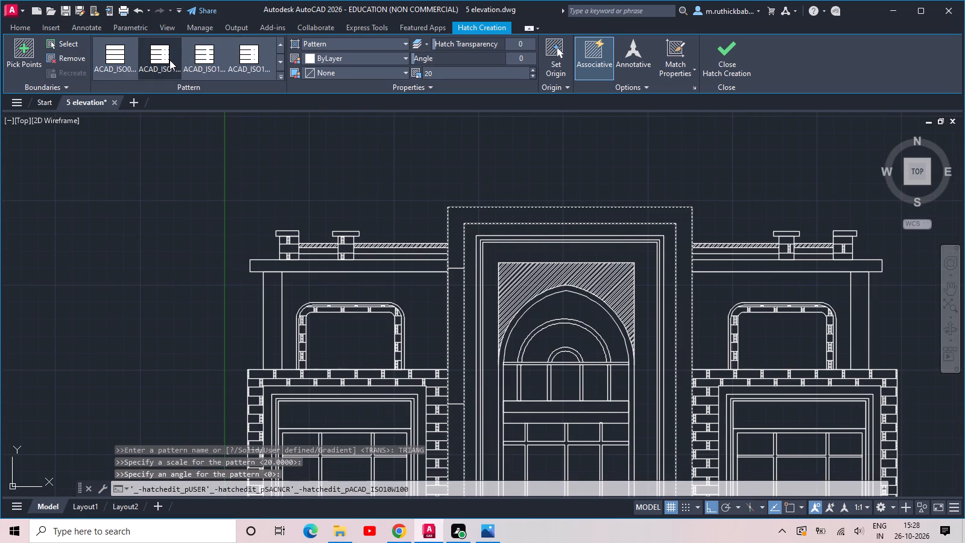
scroll(169, 60, "up", 3)
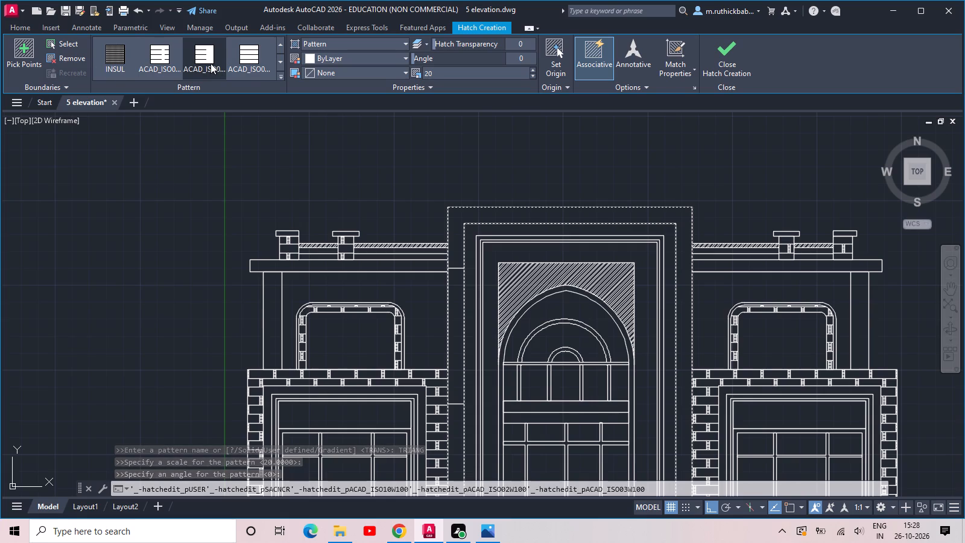
scroll(210, 63, "up", 3)
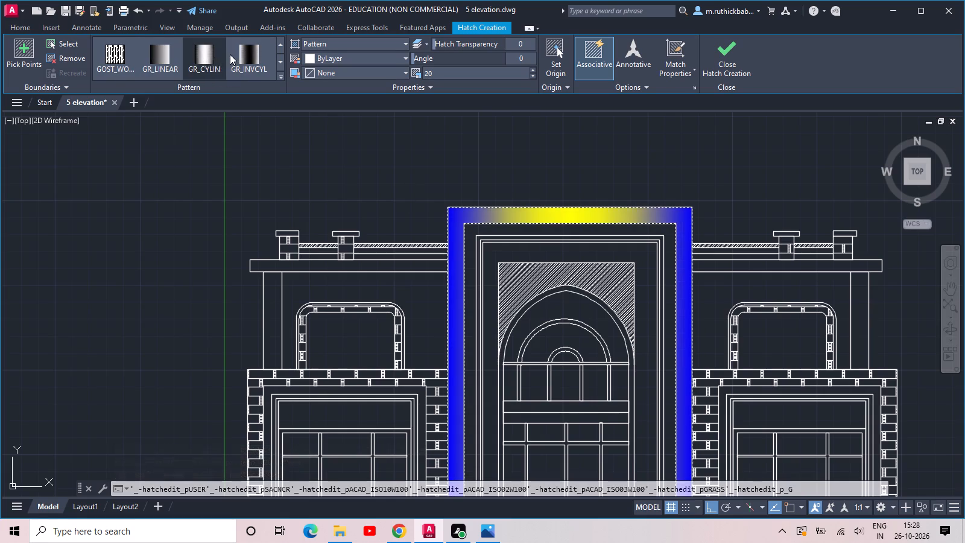
scroll(230, 54, "up", 2)
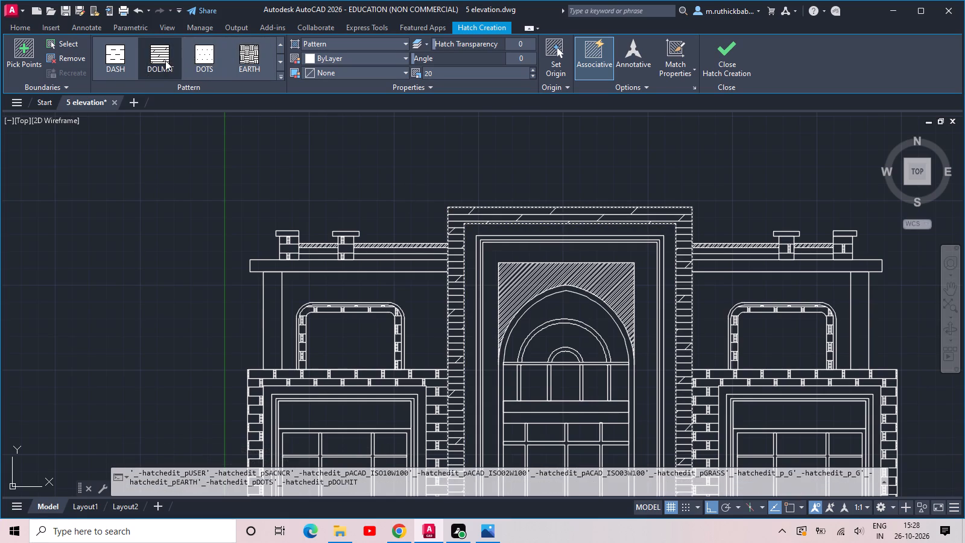
left_click(117, 56)
Set the transparency of the portal's outer frame hatch to 57.
scroll(327, 130, "down", 1)
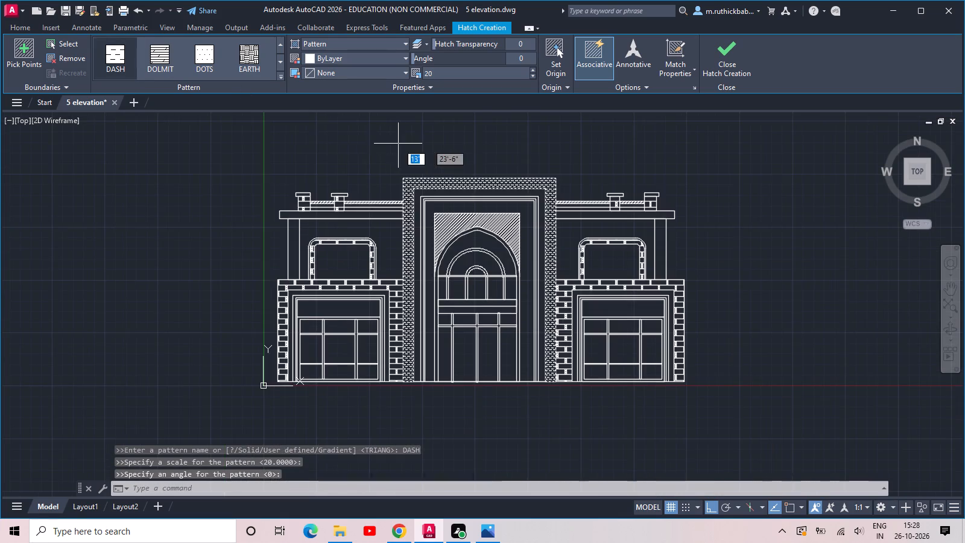
scroll(417, 138, "up", 1)
left_click_drag(453, 45, 495, 46)
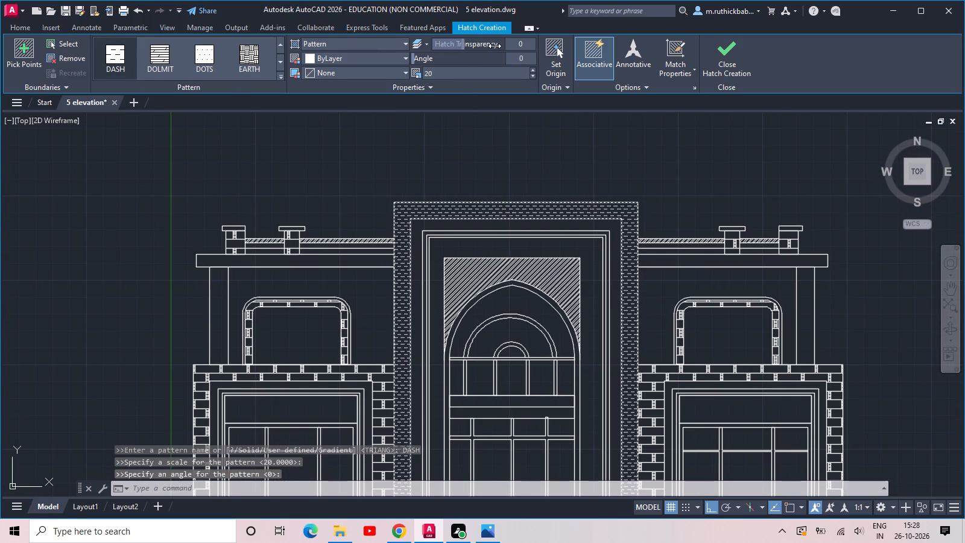
left_click_drag(495, 46, 506, 51)
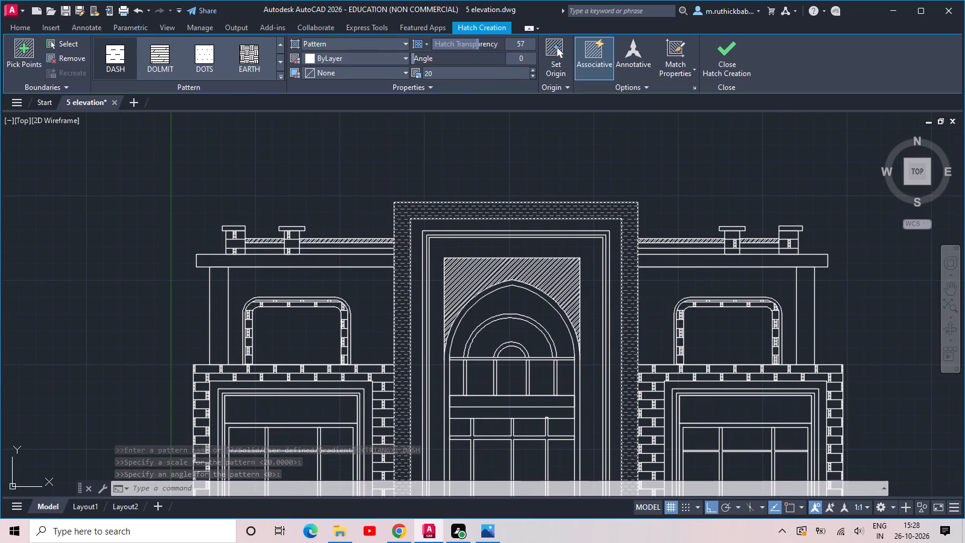
Preview other patterns on the central portal's outer frame hatch, change it to DOLMIT, and finish the hatch.
scroll(503, 121, "down", 1)
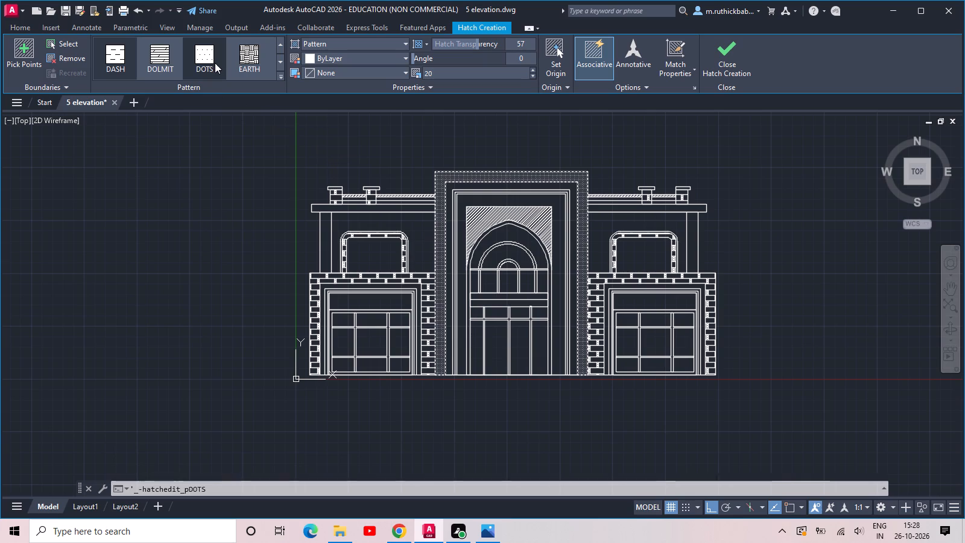
scroll(223, 60, "up", 3)
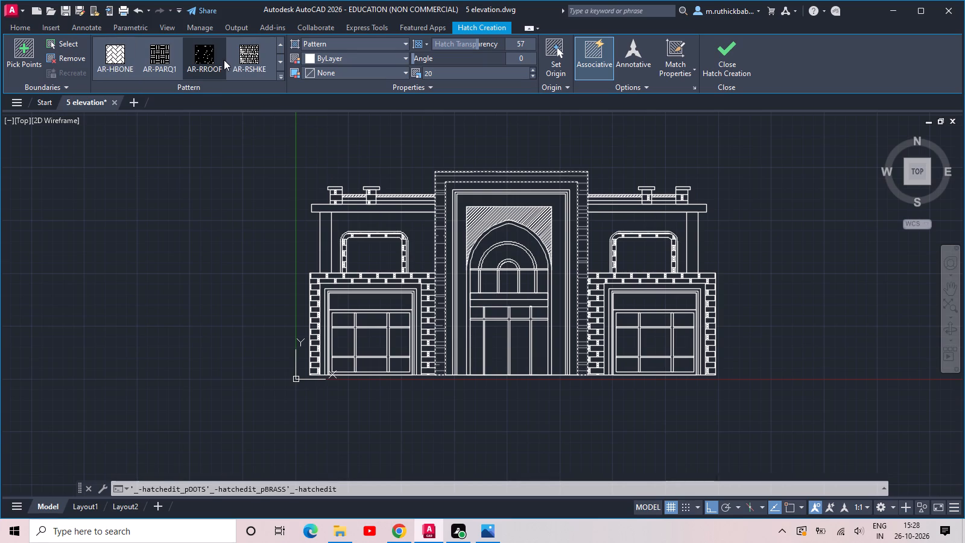
scroll(224, 60, "down", 2)
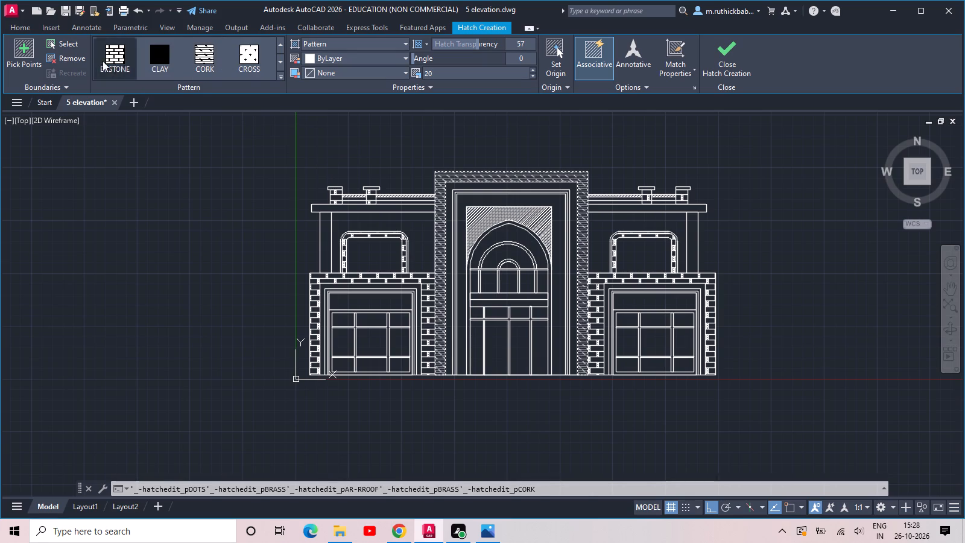
scroll(125, 64, "down", 1)
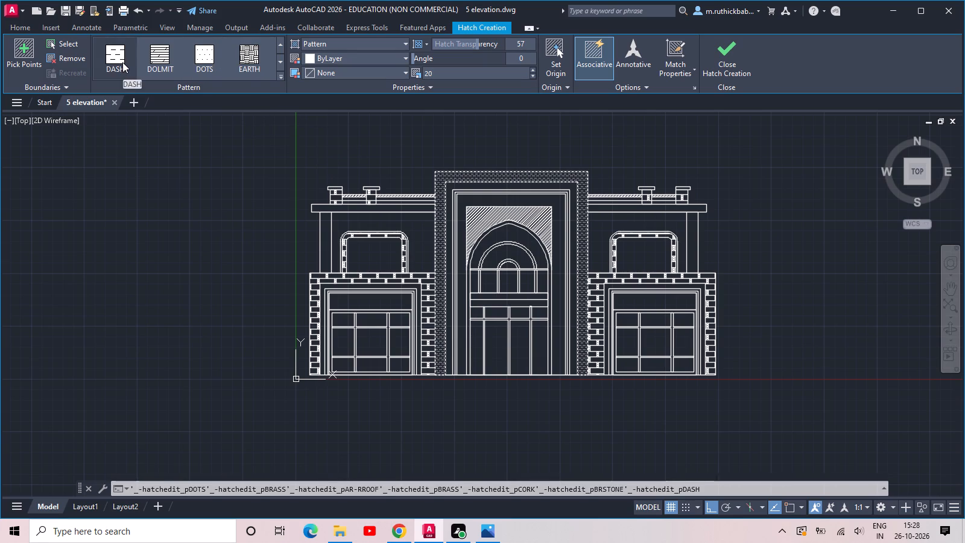
left_click(122, 62)
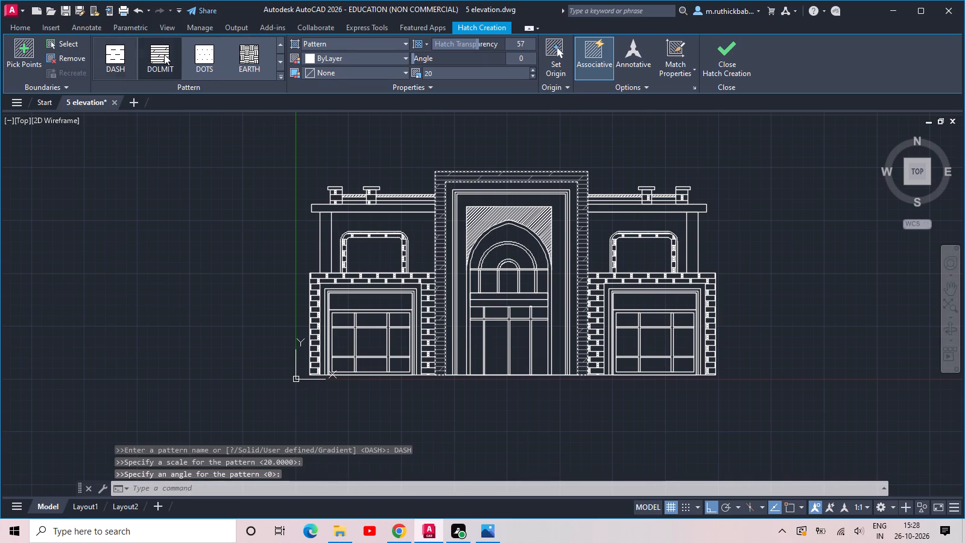
left_click(164, 54)
scroll(519, 191, "up", 1)
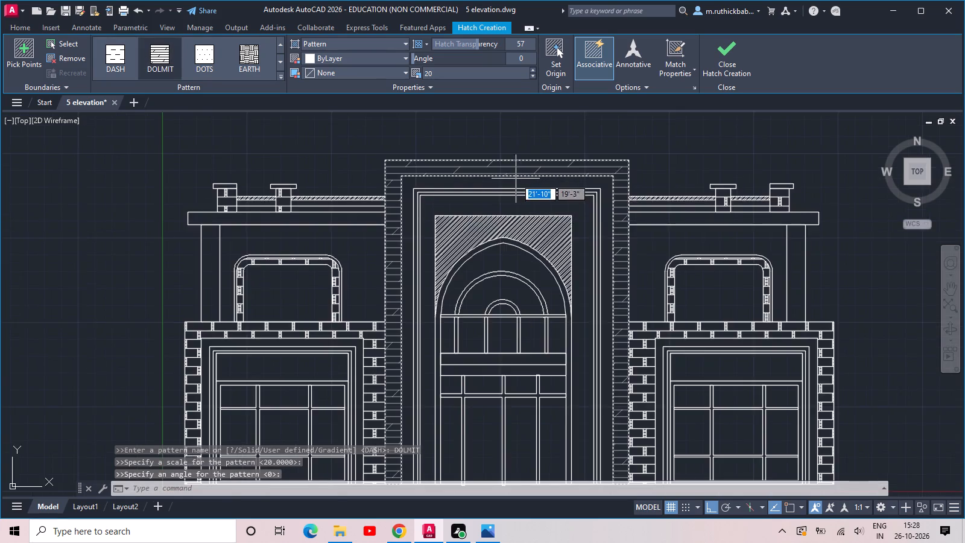
scroll(516, 178, "up", 3)
scroll(516, 178, "down", 4)
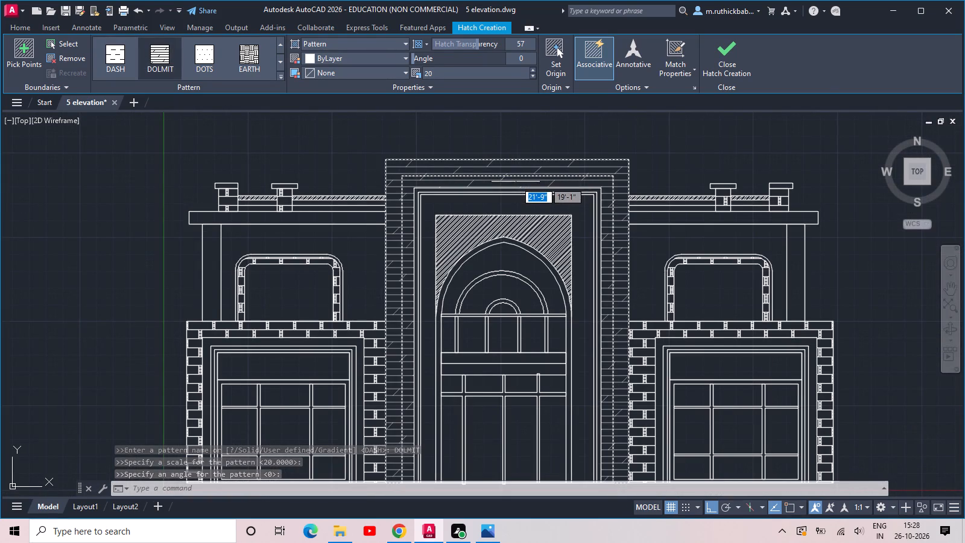
key("Return")
Start a new hatch with the DOTS pattern at scale 20 and fill all nine panes of the left ground-floor window.
key("Return")
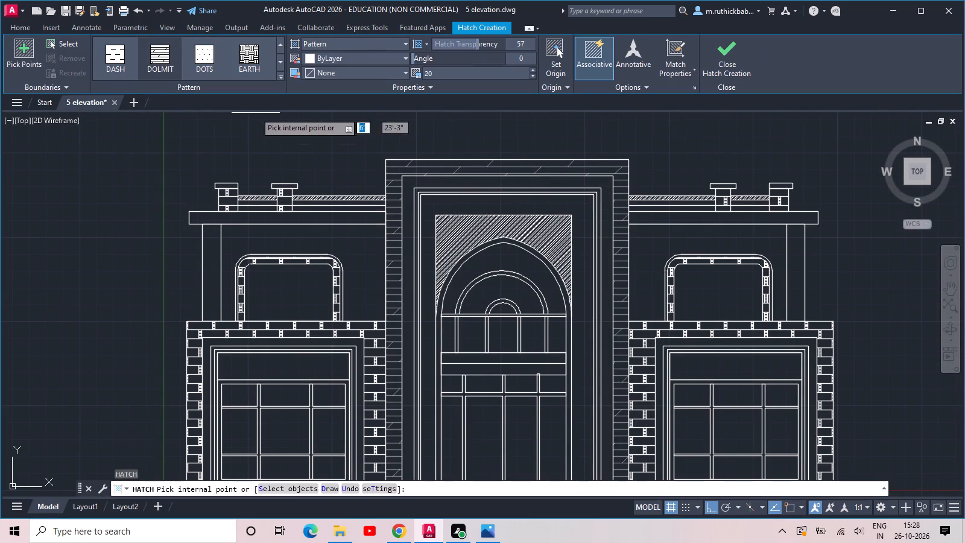
scroll(166, 57, "up", 2)
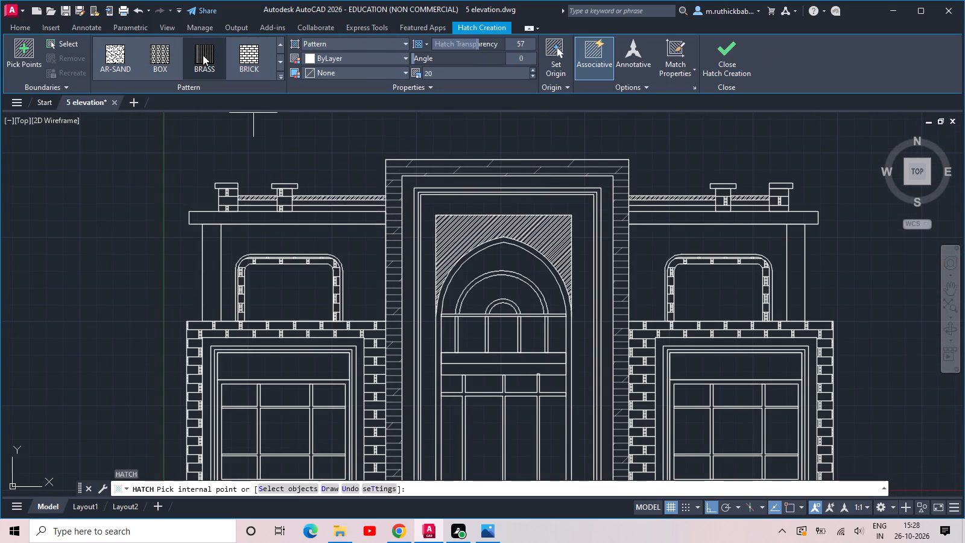
scroll(233, 52, "down", 2)
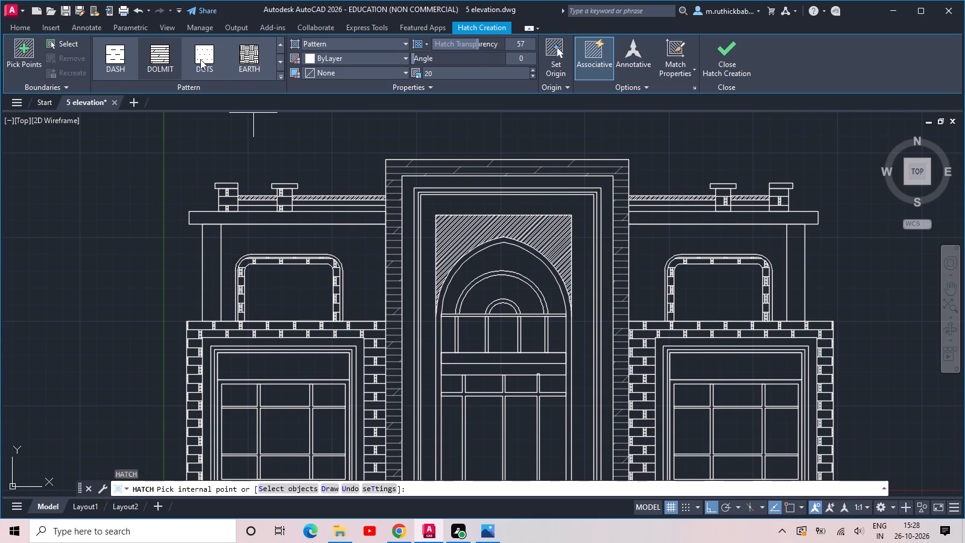
left_click(200, 59)
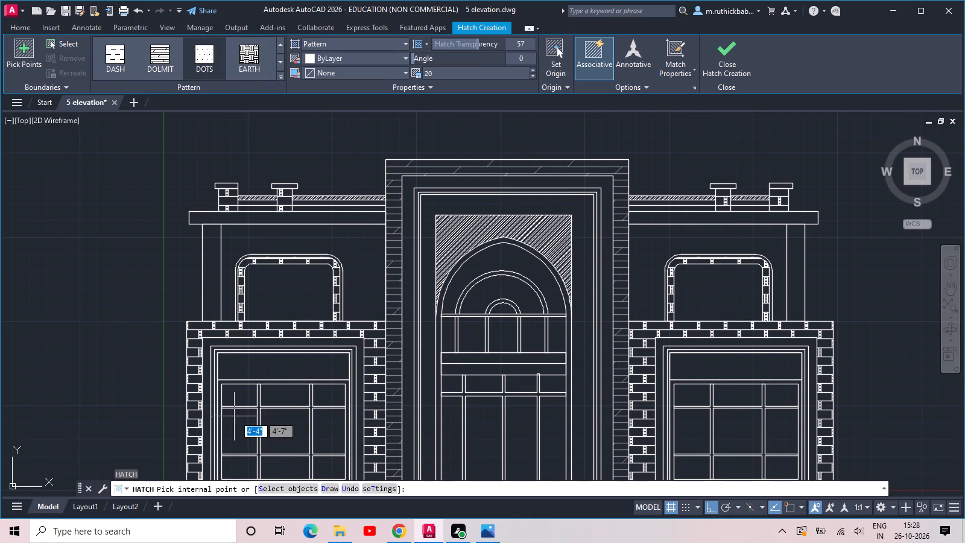
left_click(279, 431)
scroll(280, 431, "down", 2)
middle_click_drag(280, 448, 309, 409)
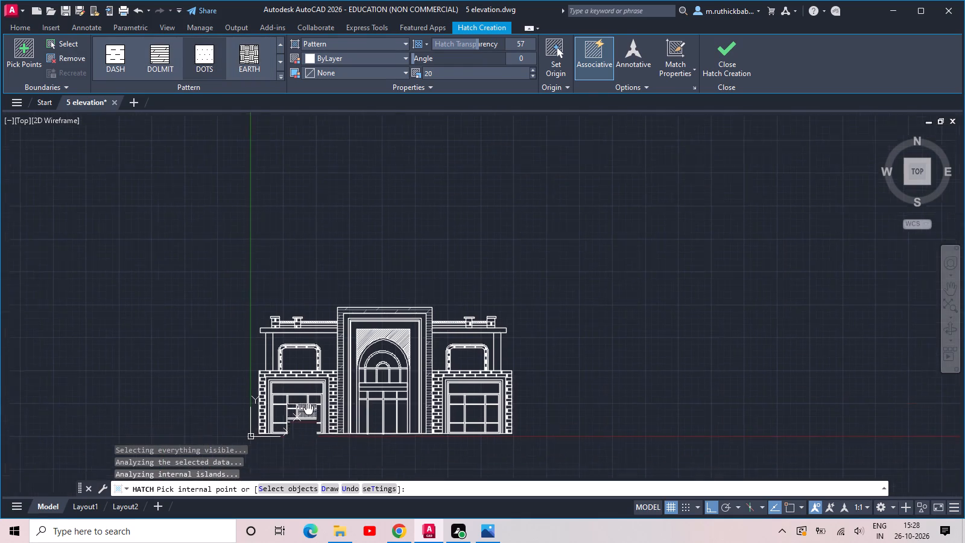
middle_click_drag(309, 409, 310, 406)
scroll(313, 402, "up", 4)
left_click(403, 339)
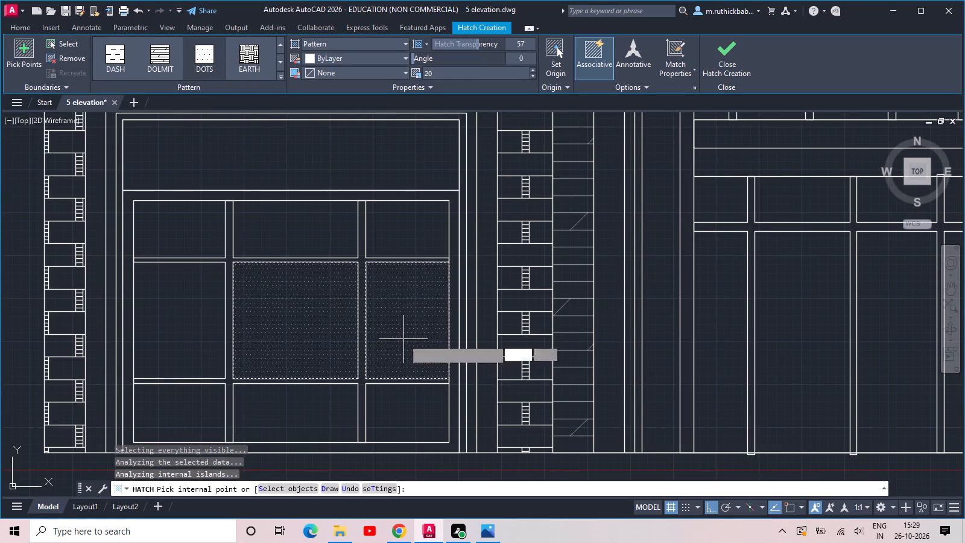
left_click(390, 418)
left_click(323, 422)
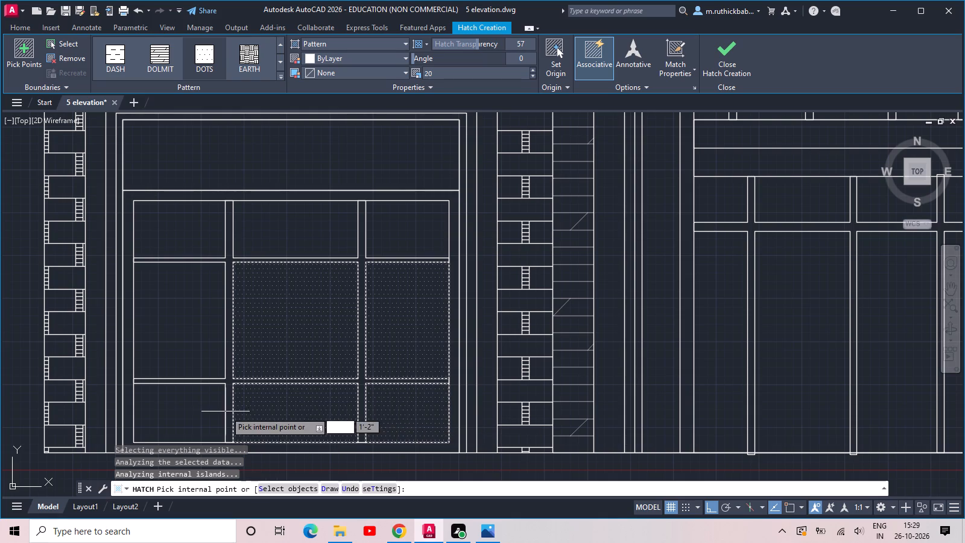
left_click(200, 408)
left_click(194, 334)
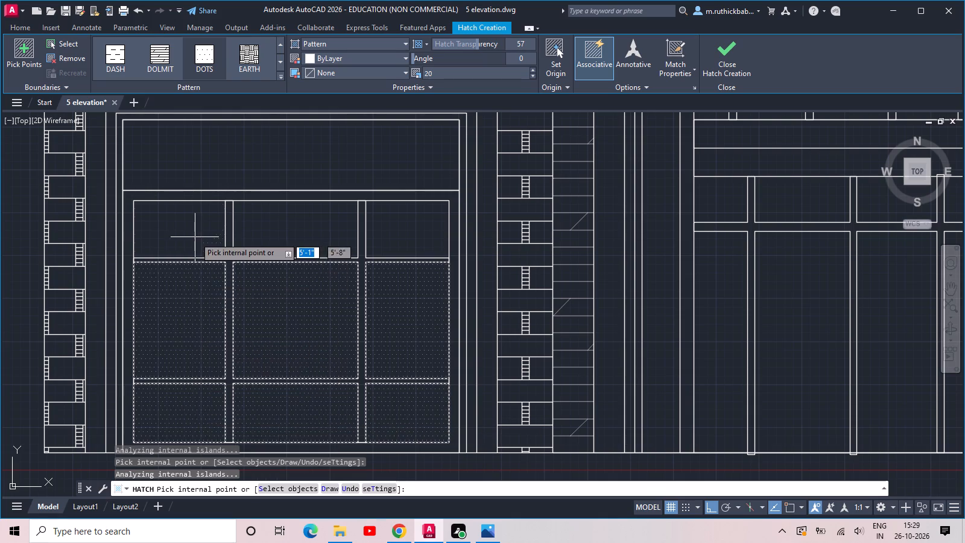
left_click(195, 237)
left_click(287, 232)
left_click(412, 237)
scroll(412, 237, "down", 2)
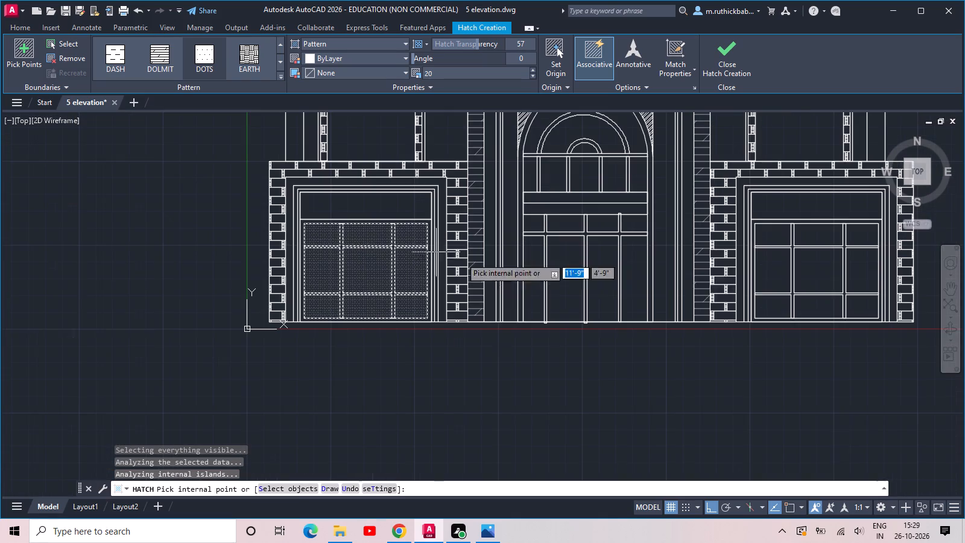
Add the DOTS hatch to all nine panes of the right ground-floor window and finish the hatch.
middle_click_drag(767, 267, 571, 291)
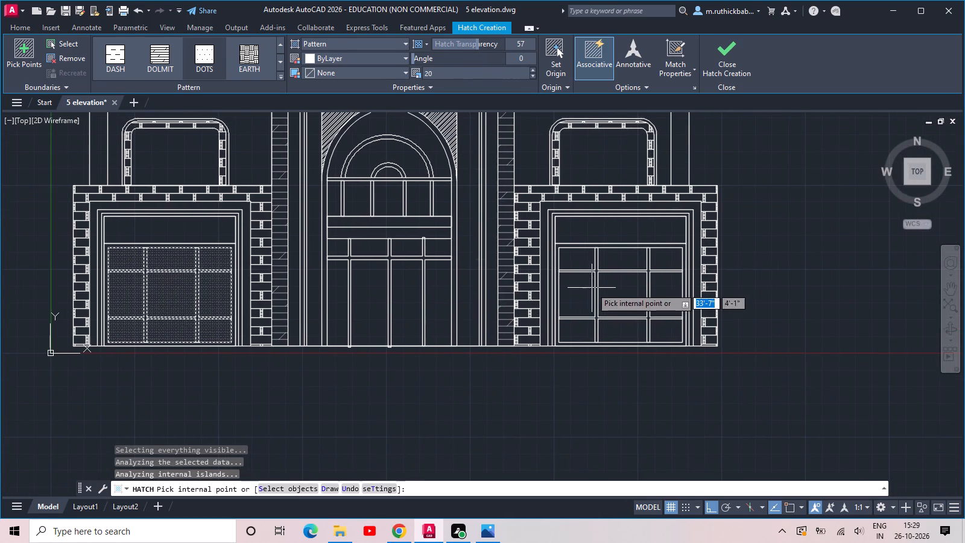
scroll(586, 290, "up", 2)
left_click(575, 296)
left_click(561, 217)
left_click(669, 226)
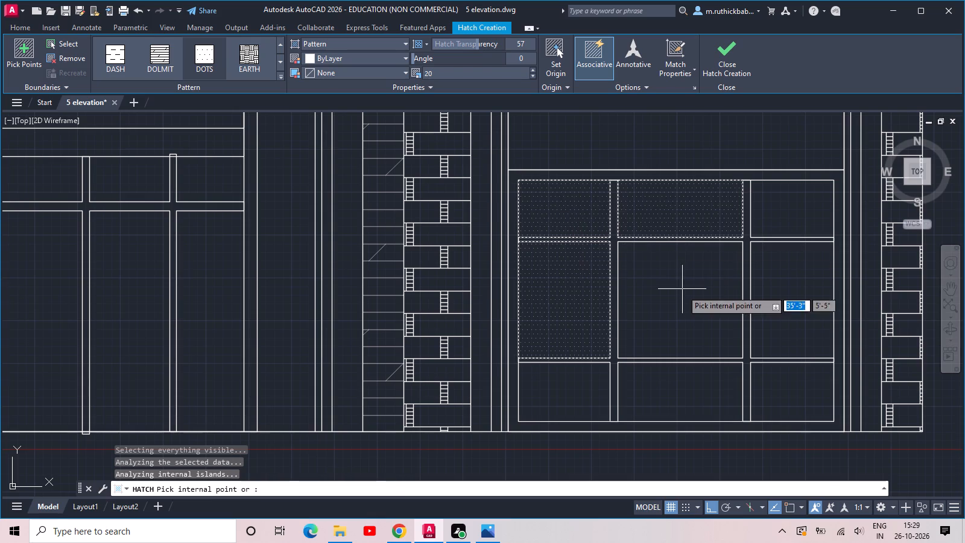
left_click(682, 300)
left_click(782, 233)
left_click(783, 311)
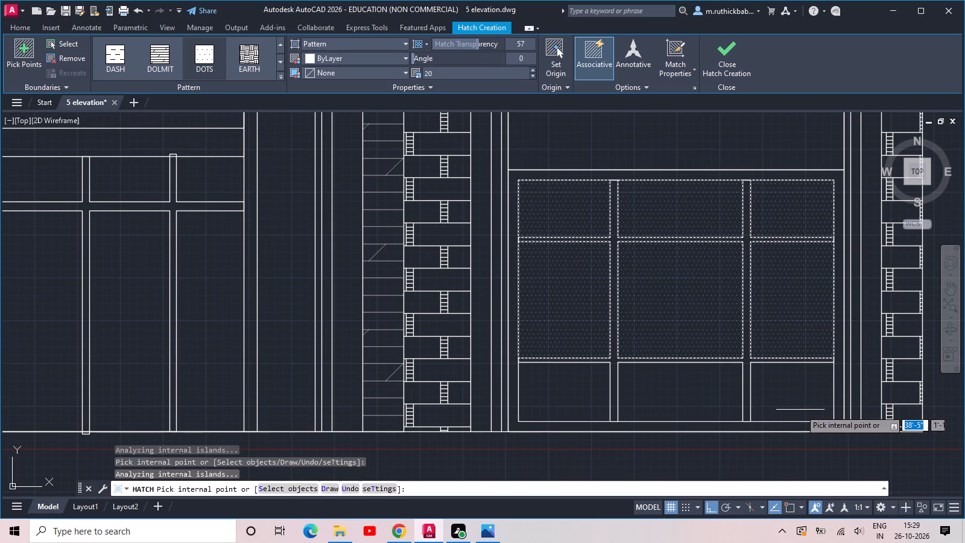
left_click(800, 413)
left_click(654, 401)
left_click(581, 405)
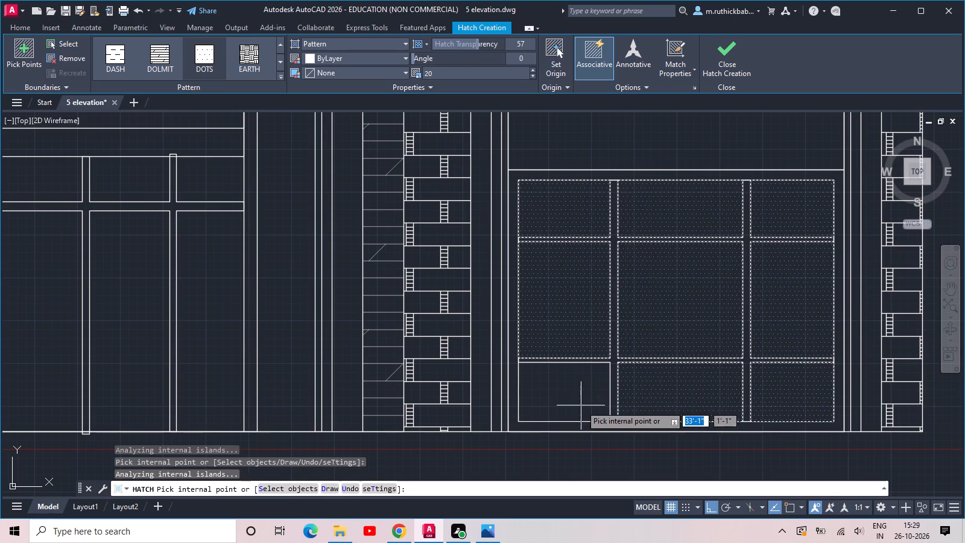
middle_click_drag(256, 370, 655, 369)
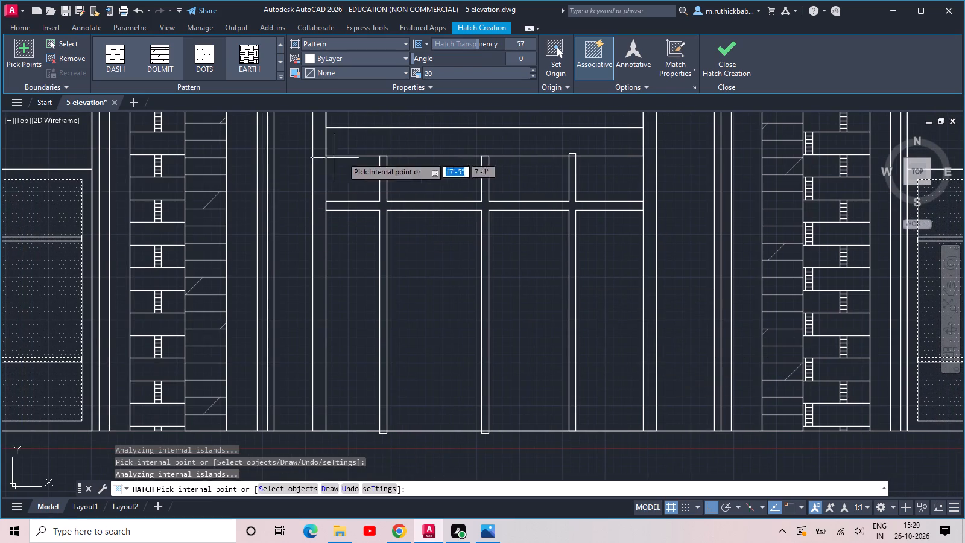
key("Return")
Start a new hatch with the GOST_GLASS pattern and fill the four tall door panels of the central portal.
key("Return")
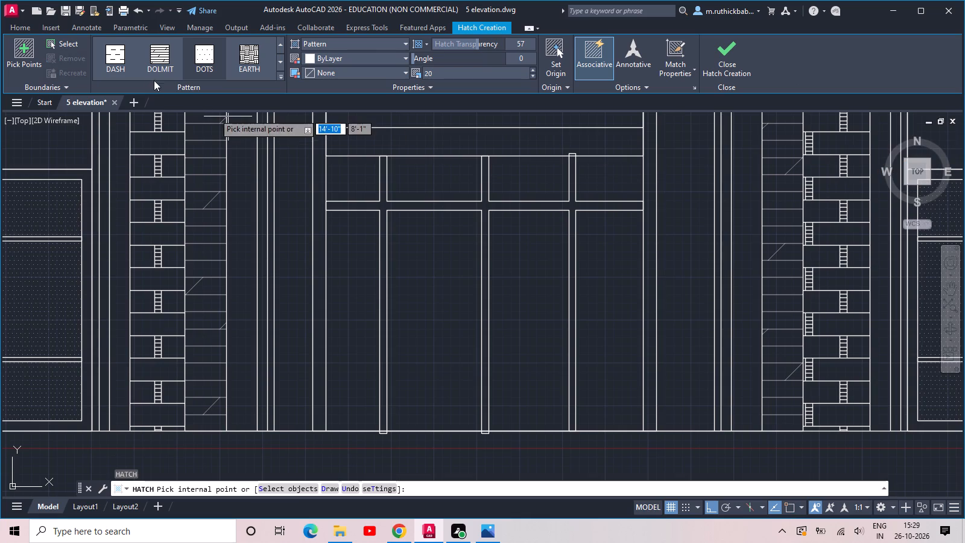
scroll(161, 68, "down", 2)
scroll(172, 57, "up", 1)
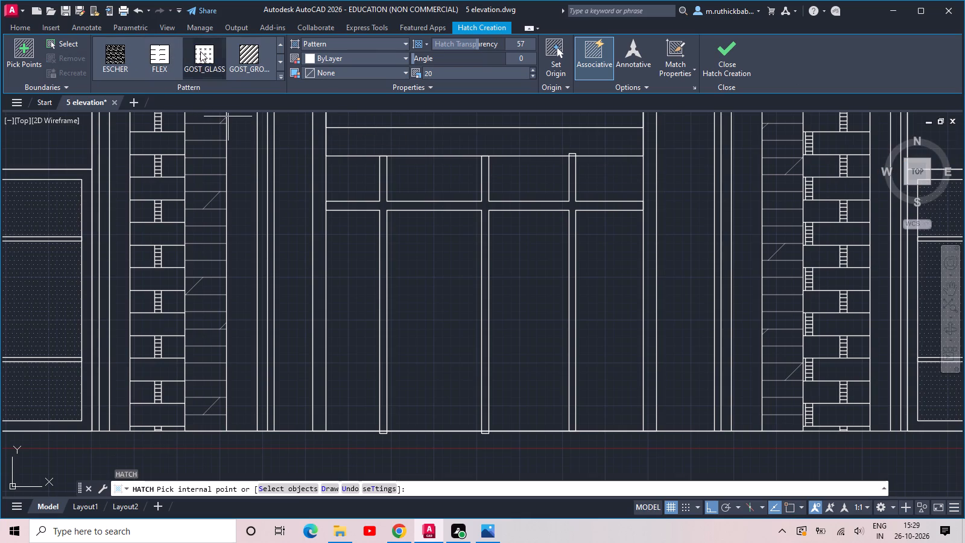
left_click(200, 51)
left_click(358, 296)
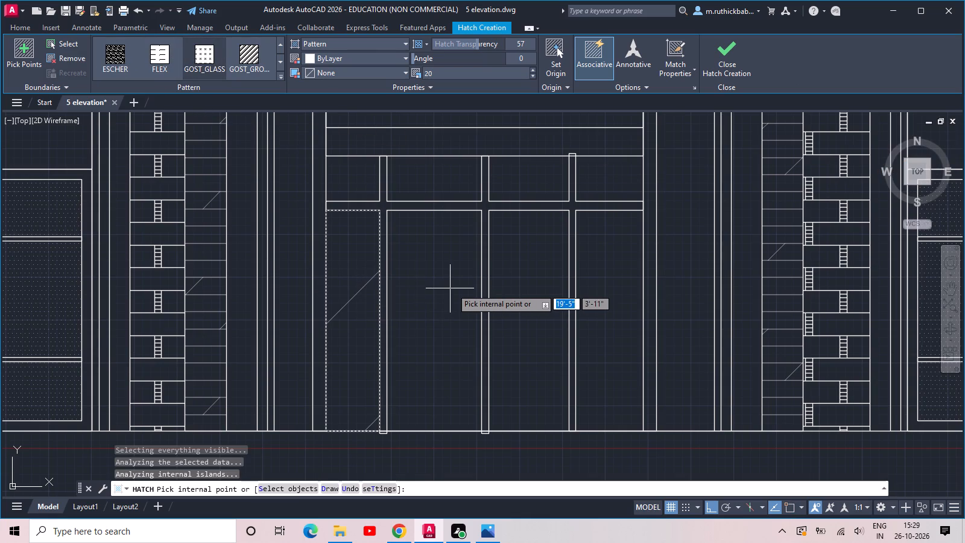
left_click(456, 292)
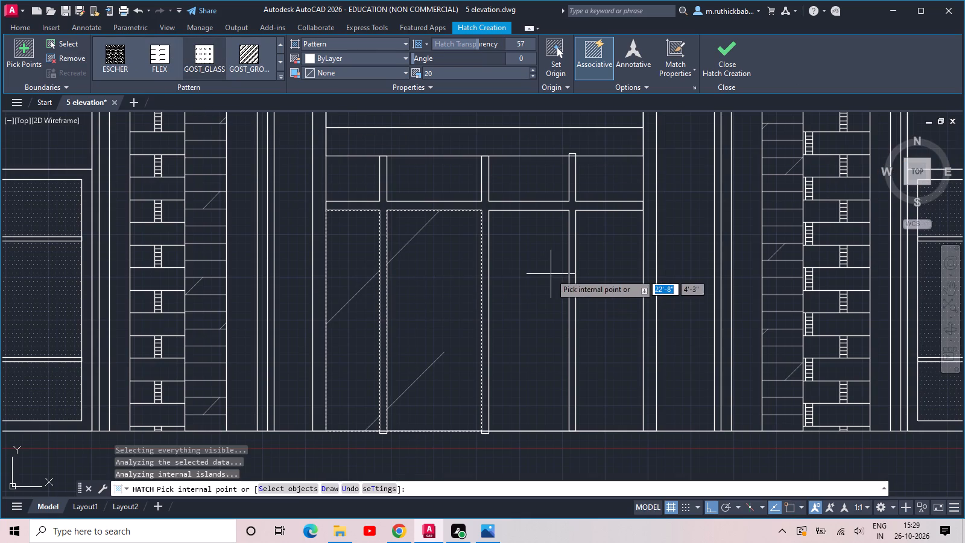
left_click(538, 275)
left_click(613, 270)
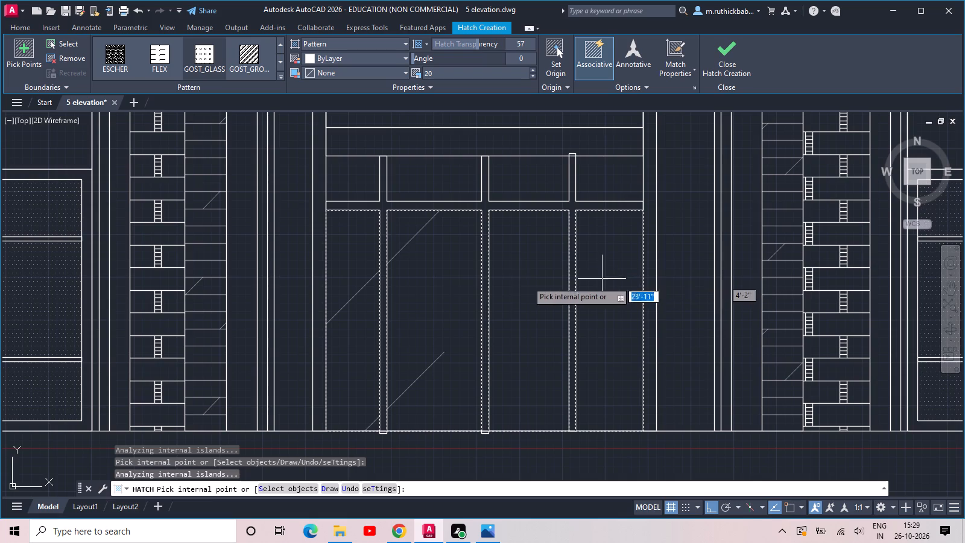
Reapply GOST_GLASS to the door panel hatch and set its scale to 1.
double_click(201, 62)
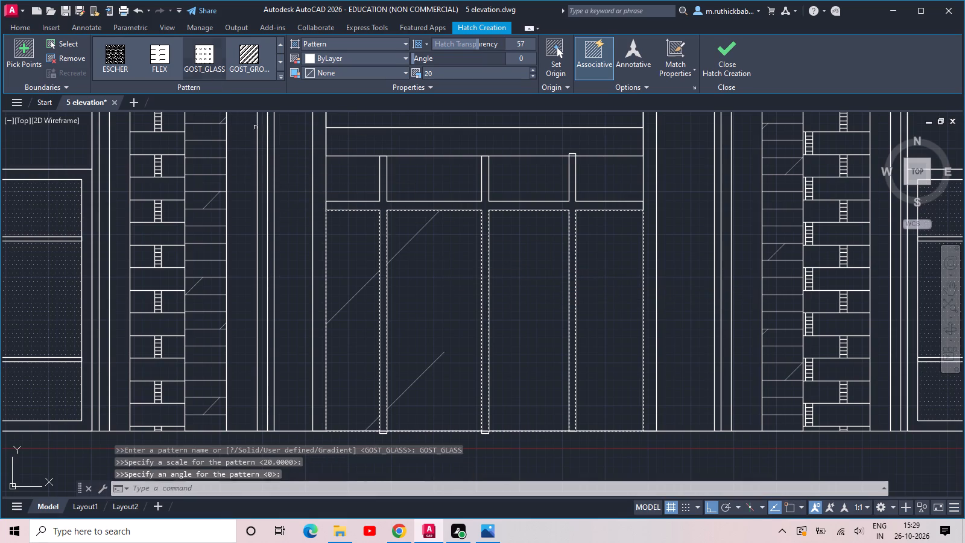
left_click(532, 288)
middle_click_drag(536, 286, 507, 358)
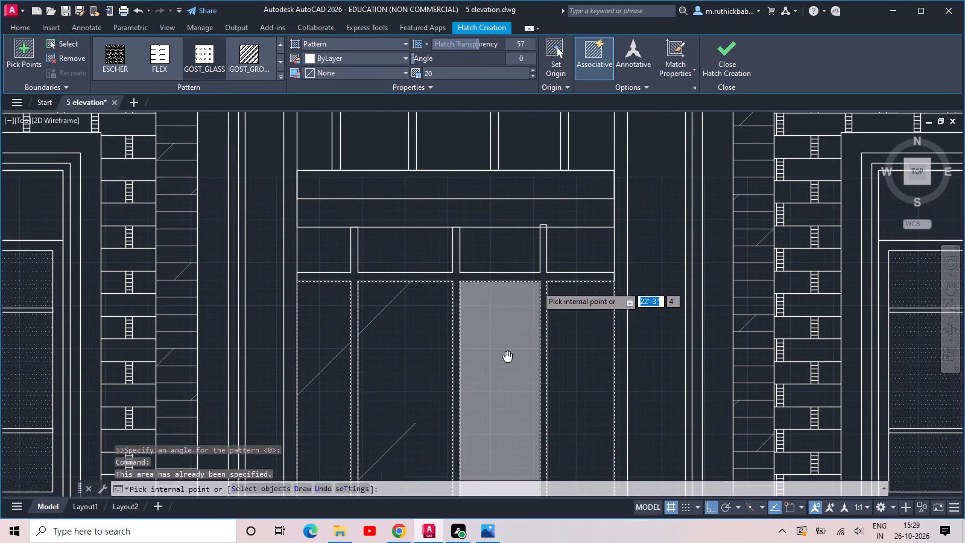
left_click_drag(445, 76, 393, 80)
type("1")
key("space")
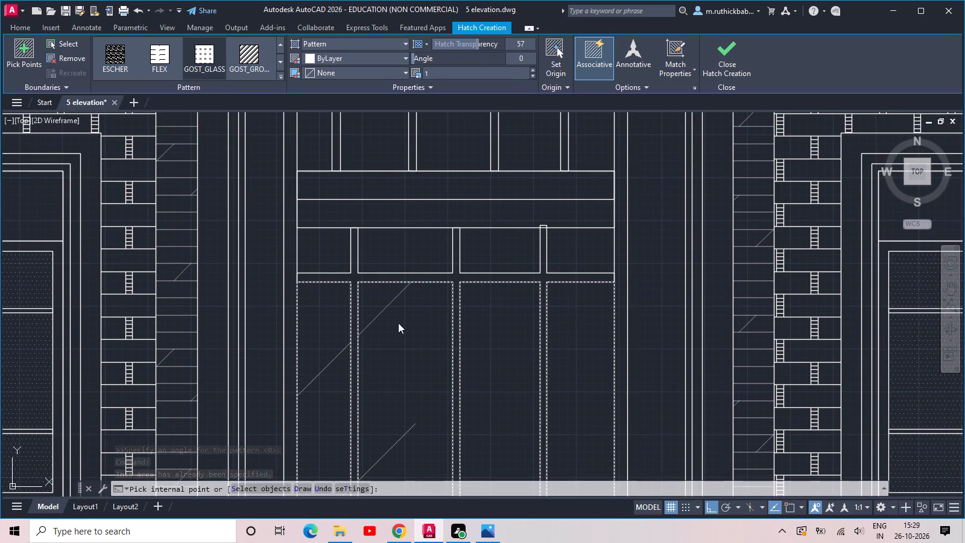
left_click(388, 345)
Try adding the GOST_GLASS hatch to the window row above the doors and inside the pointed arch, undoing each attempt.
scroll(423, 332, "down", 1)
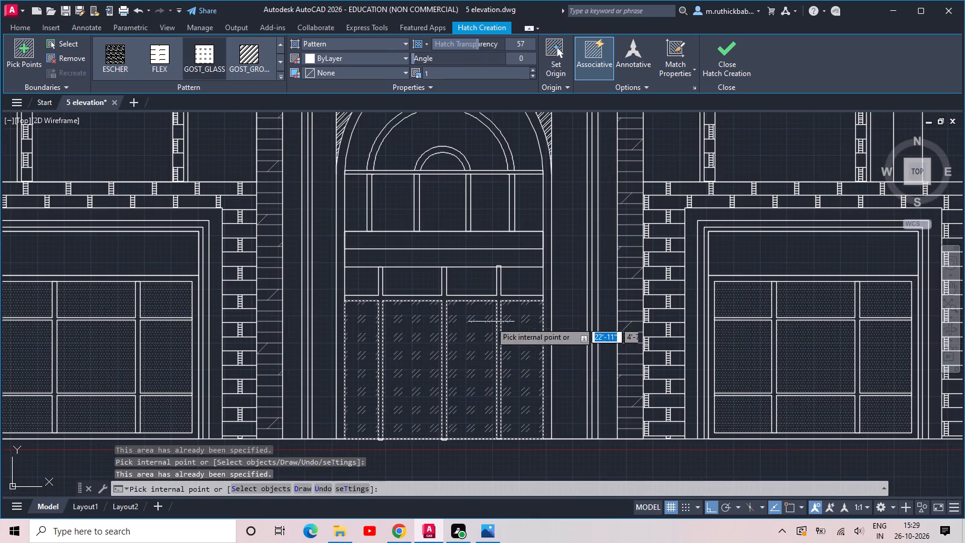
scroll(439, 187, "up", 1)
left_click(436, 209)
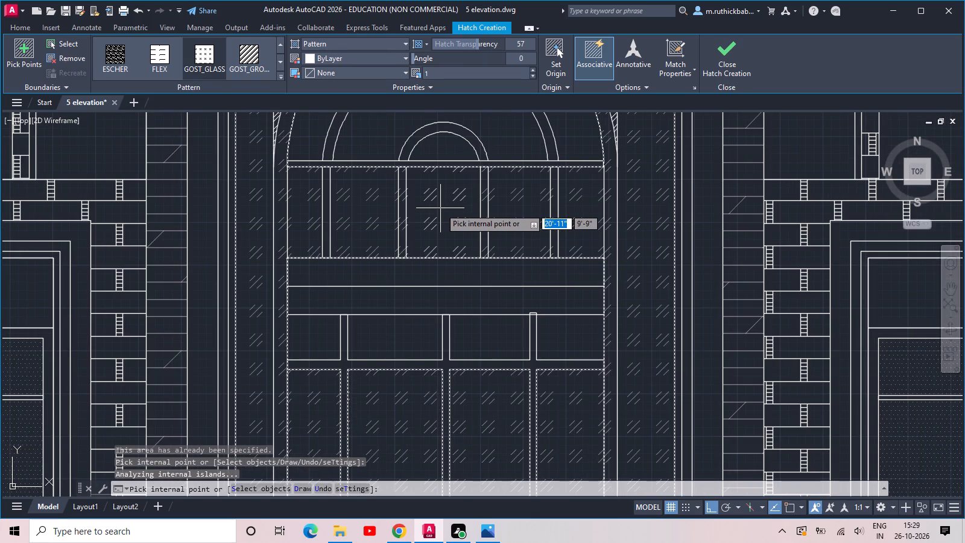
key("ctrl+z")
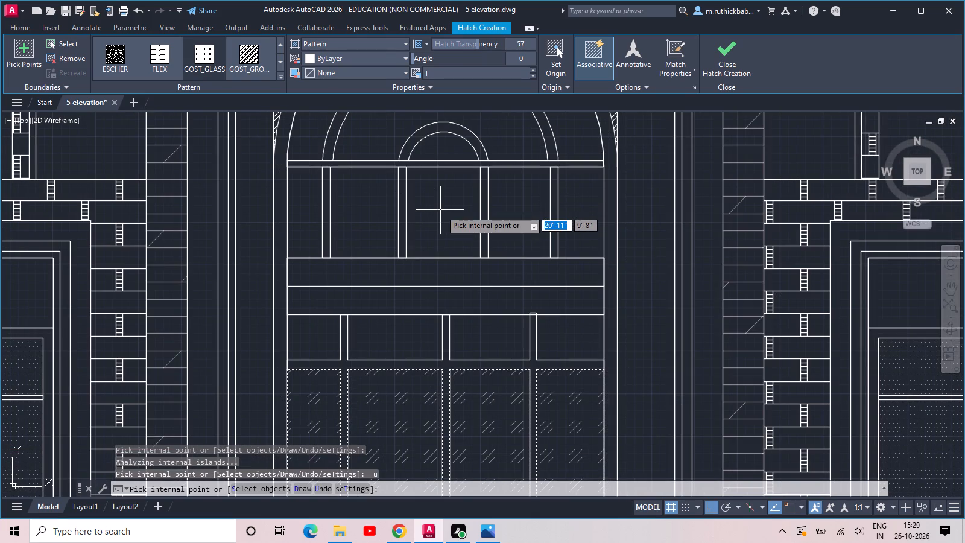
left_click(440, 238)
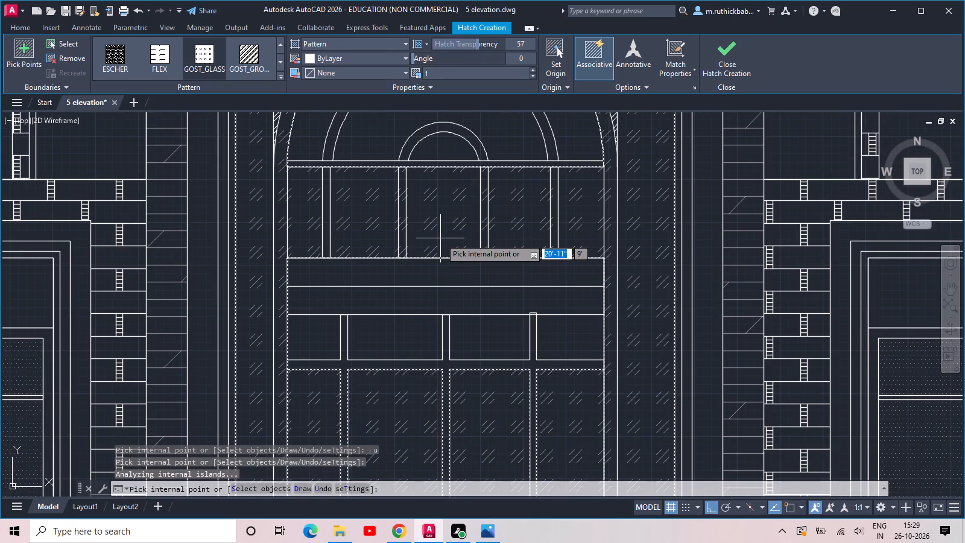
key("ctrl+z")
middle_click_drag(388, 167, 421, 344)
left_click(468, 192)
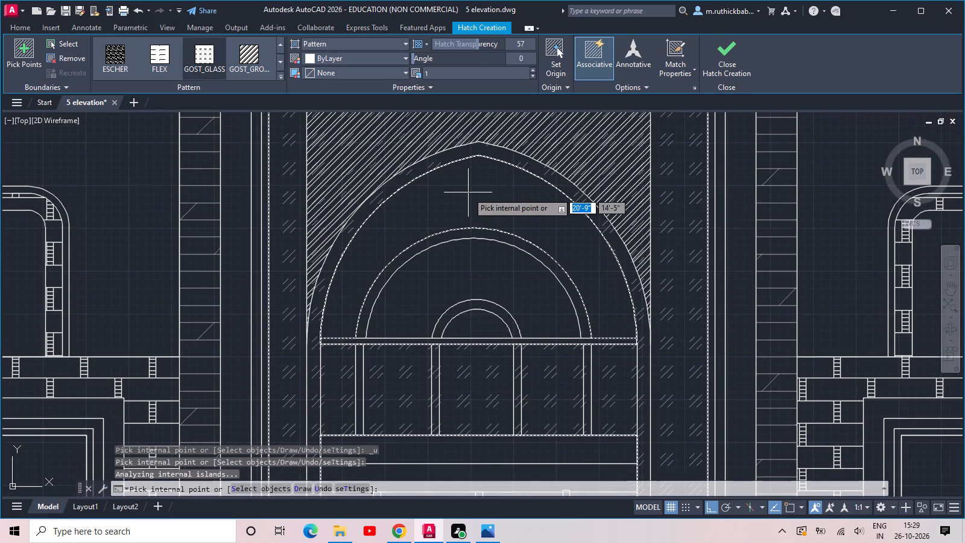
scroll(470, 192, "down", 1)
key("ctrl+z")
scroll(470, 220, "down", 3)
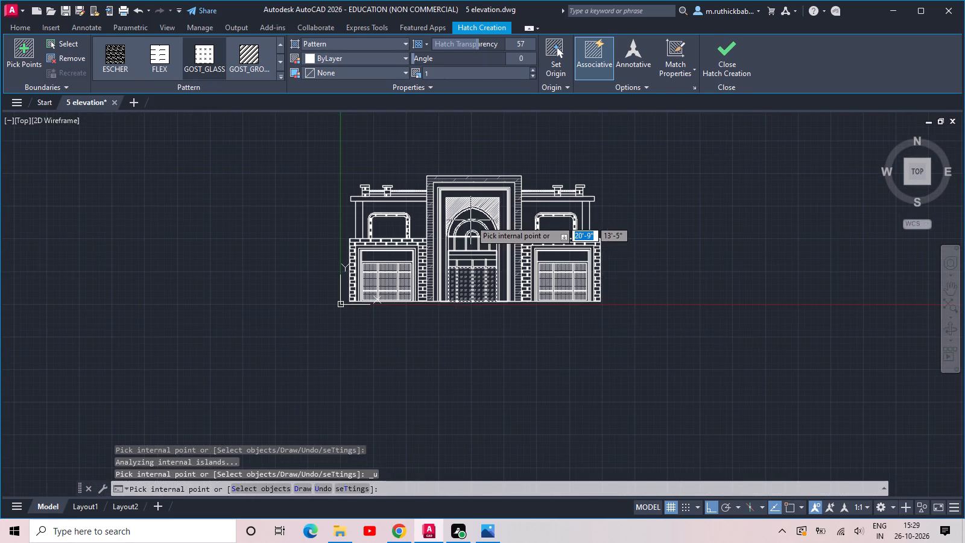
Finish the GOST_GLASS hatch on the central portal's door panels and leave the hatch command.
scroll(493, 258, "up", 2)
scroll(470, 307, "up", 2)
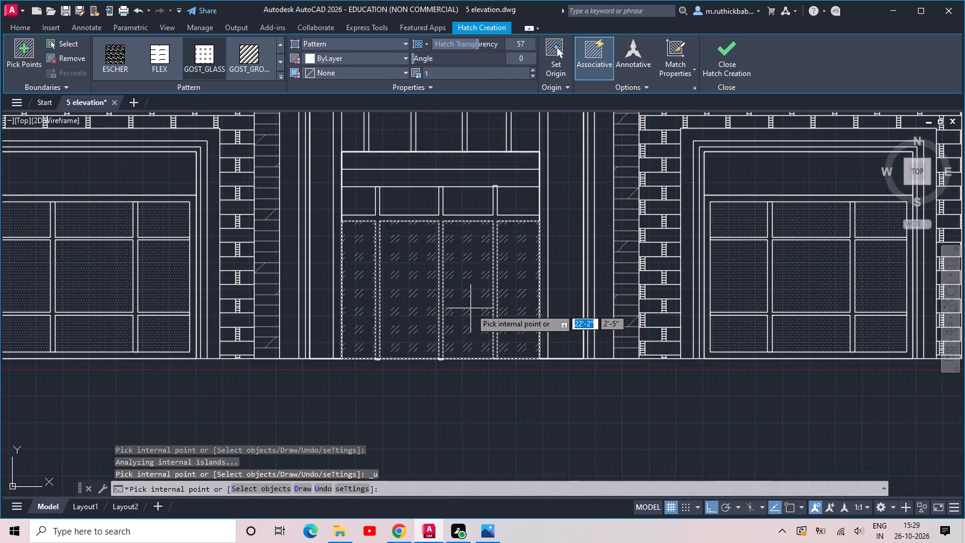
scroll(470, 309, "down", 1)
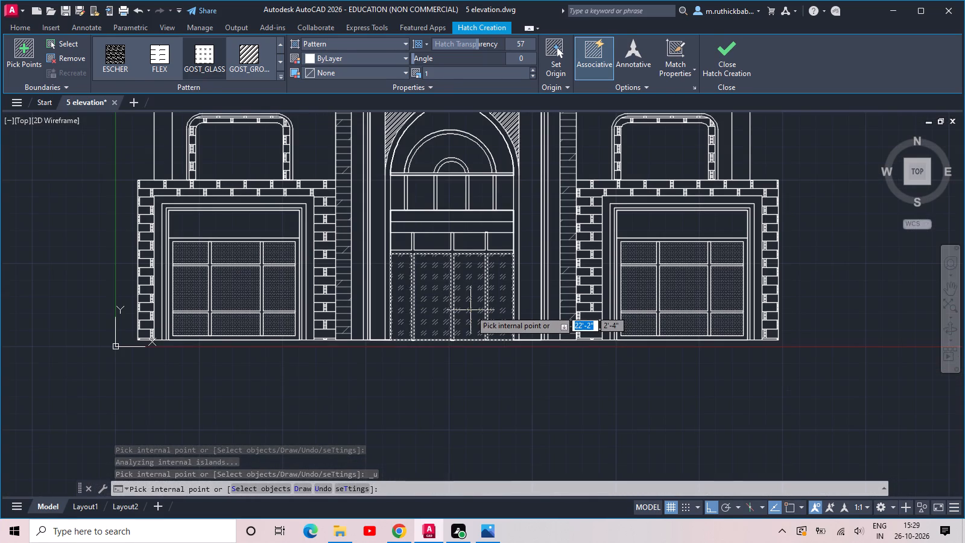
key("Return")
key("Return")
key("Return")
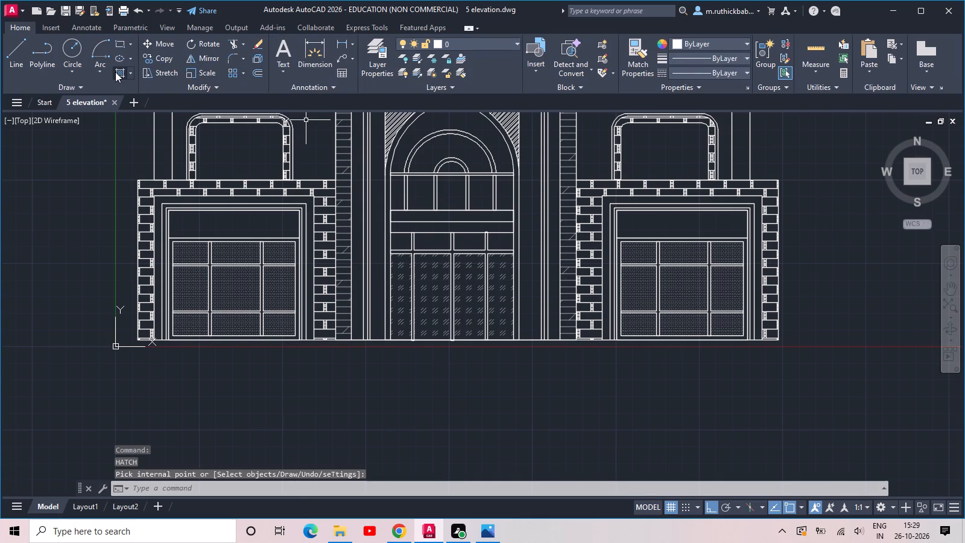
Start a new hatch with the AR-HBONE pattern and fill the band above the left ground-floor window.
left_click(115, 72)
scroll(139, 65, "down", 1)
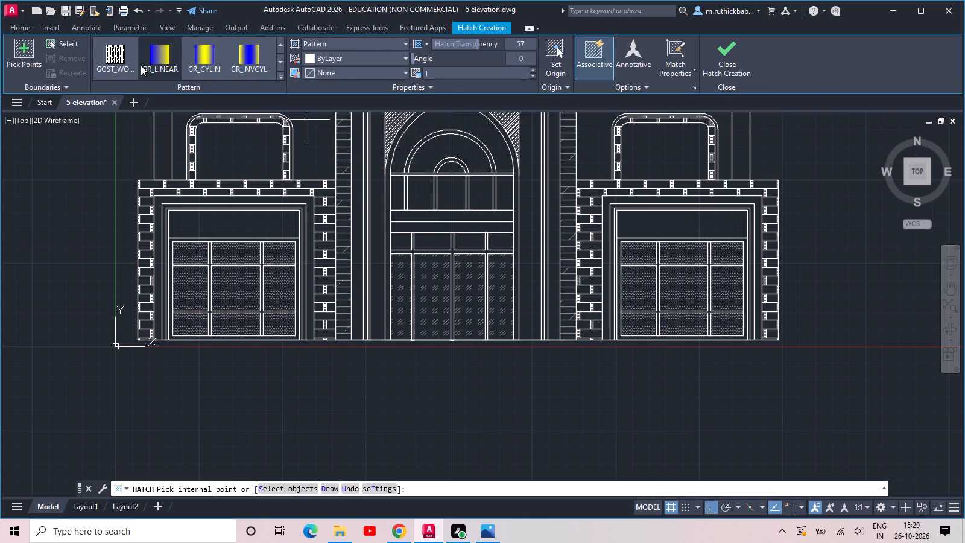
scroll(141, 65, "down", 3)
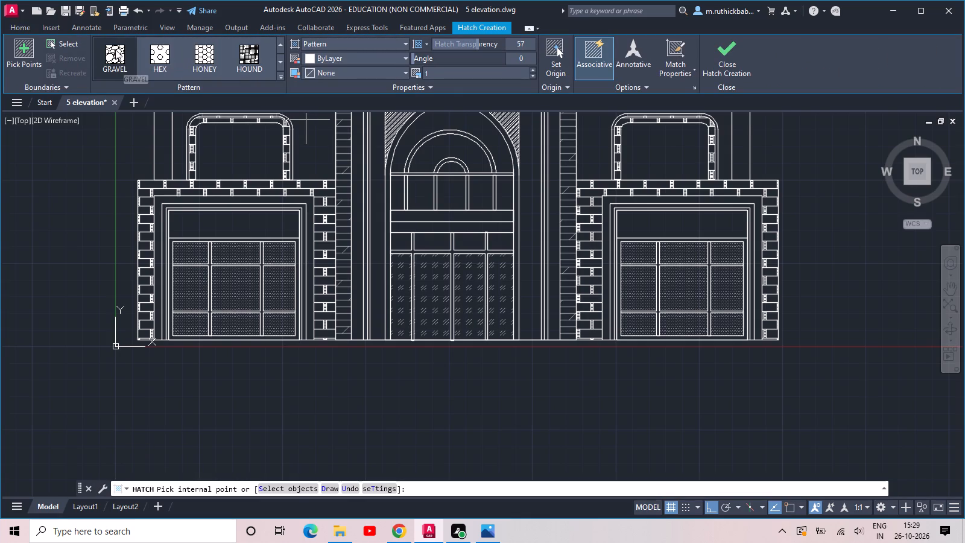
left_click(115, 49)
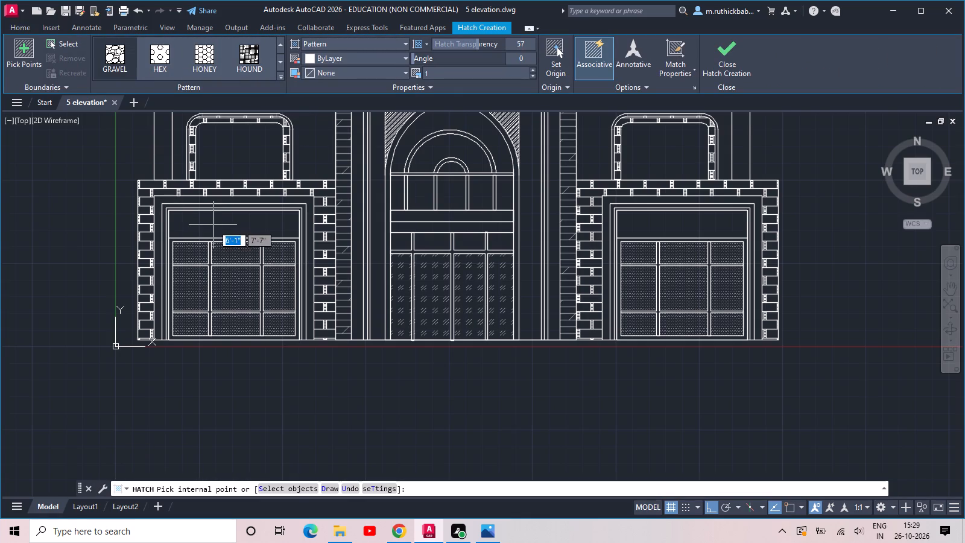
scroll(214, 224, "up", 2)
scroll(141, 59, "down", 1)
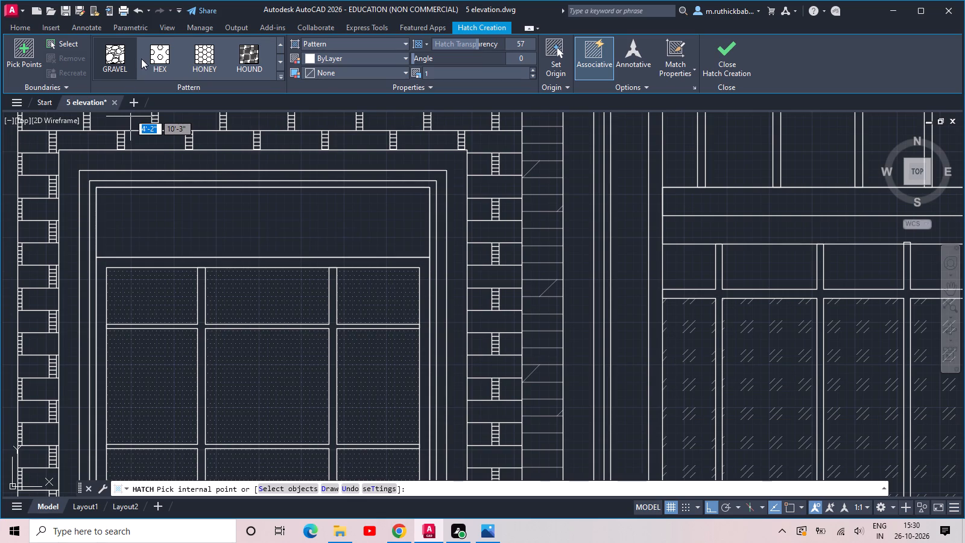
scroll(169, 53, "down", 5)
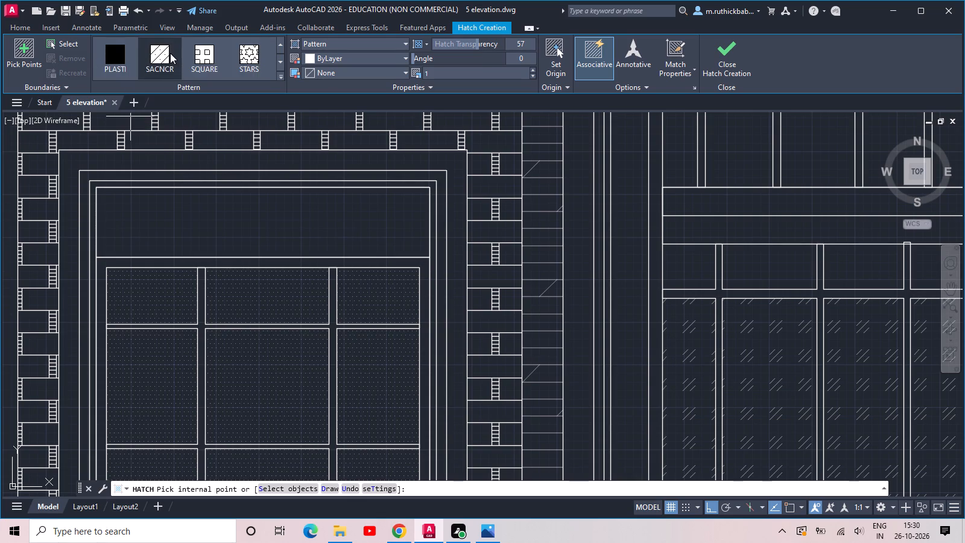
scroll(170, 53, "down", 3)
scroll(170, 53, "up", 8)
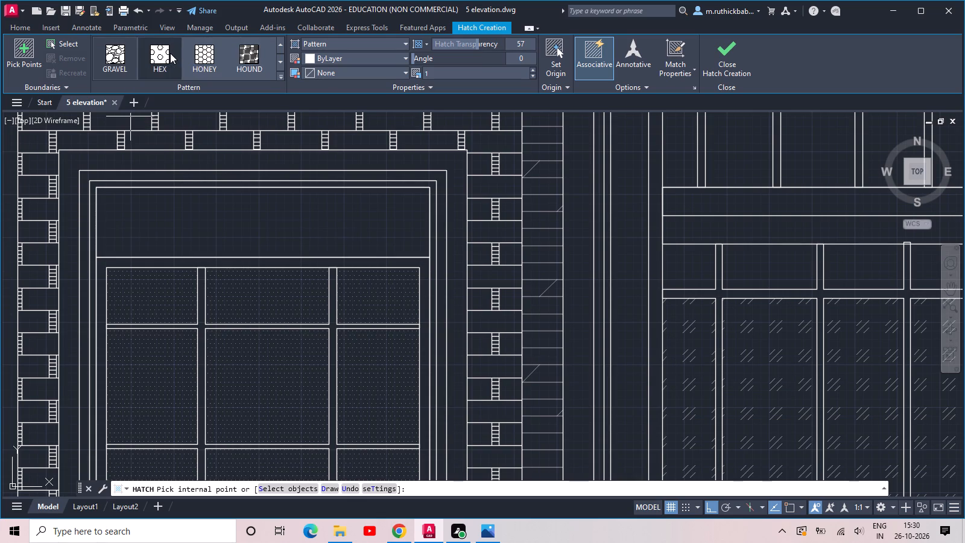
scroll(170, 53, "up", 4)
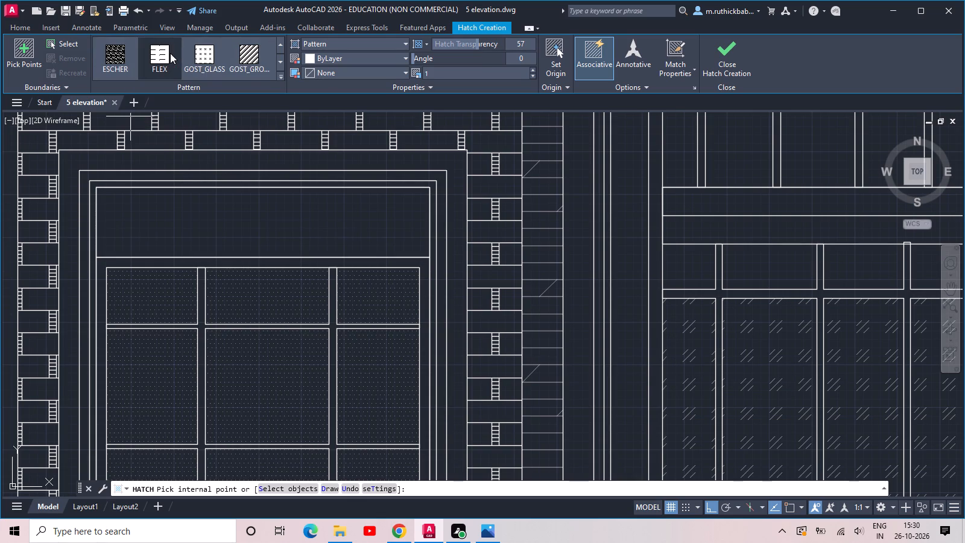
scroll(170, 53, "up", 3)
scroll(170, 53, "down", 1)
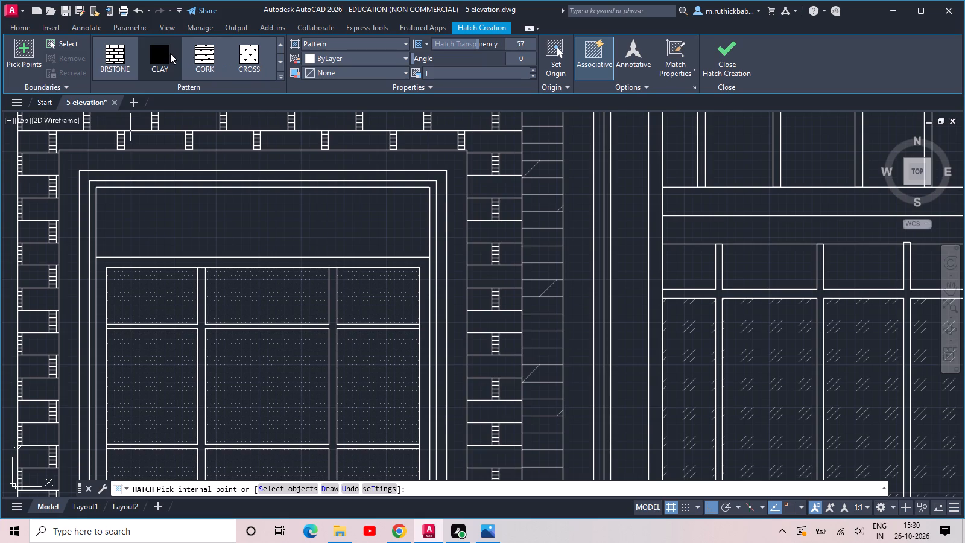
scroll(216, 55, "up", 1)
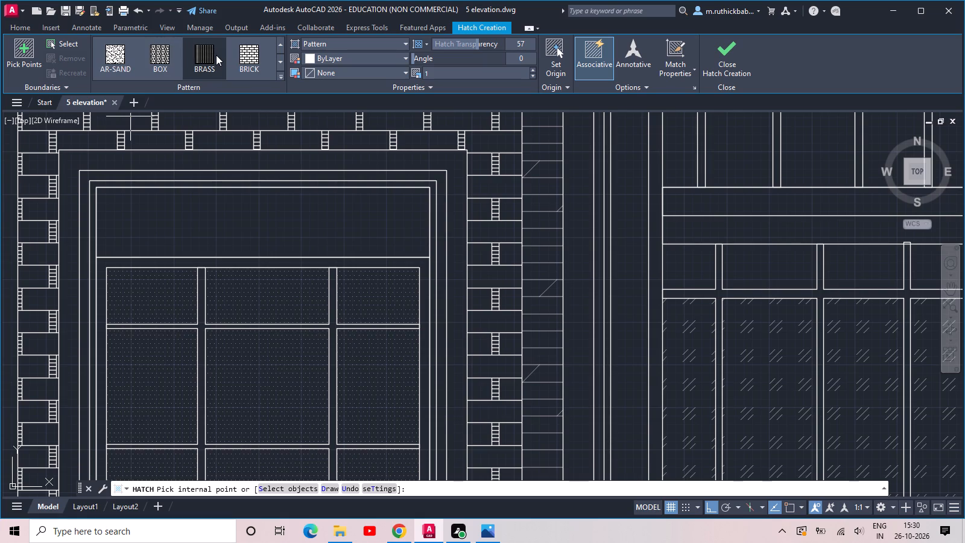
scroll(216, 55, "up", 1)
left_click(110, 54)
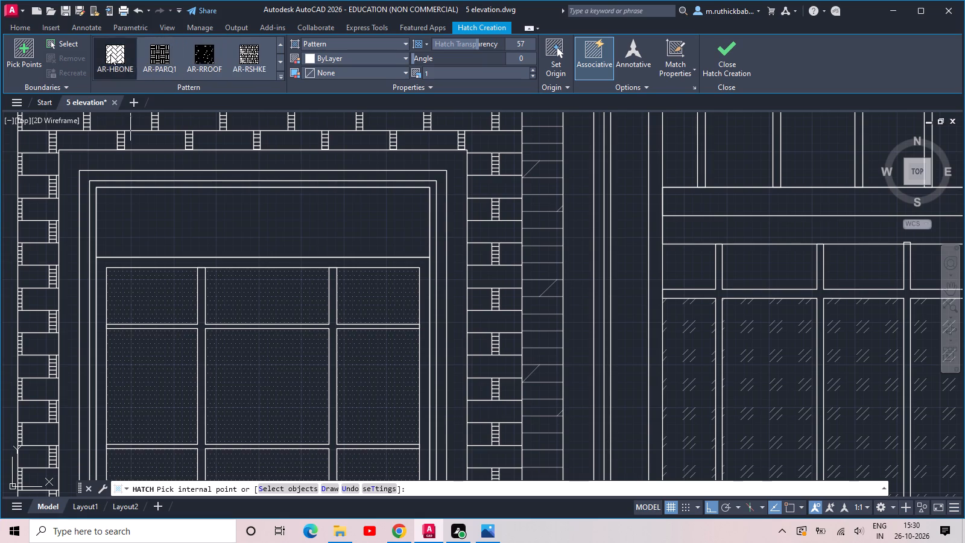
left_click(220, 226)
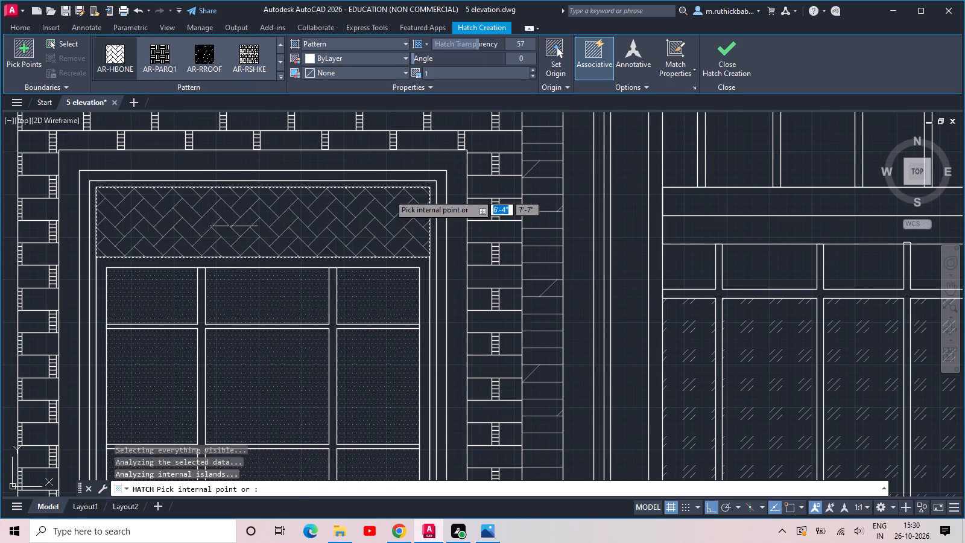
Add the AR-HBONE hatch to the band above the right ground-floor window, set hatch transparency to 0 and finish the hatch.
scroll(426, 199, "down", 1)
middle_click_drag(553, 225, 224, 270)
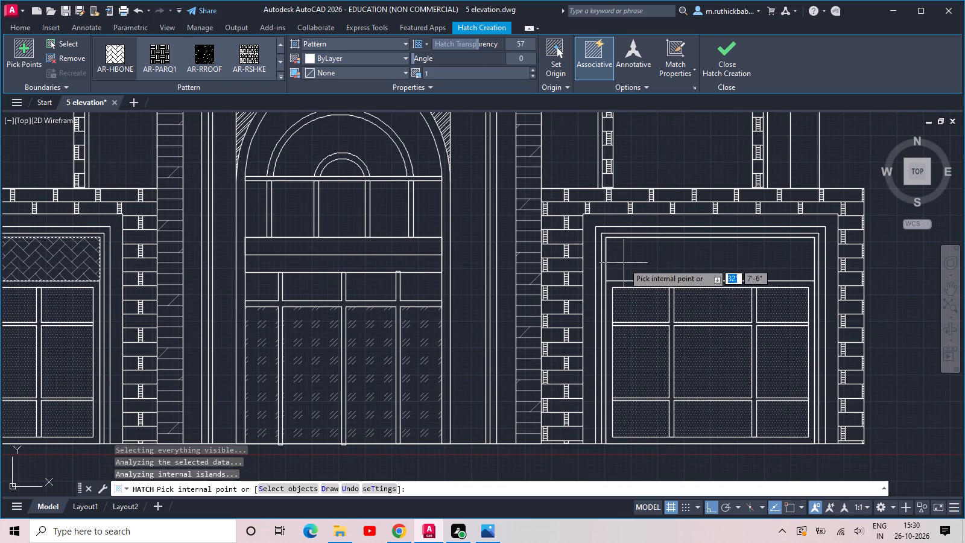
left_click(633, 265)
left_click_drag(469, 42, 408, 46)
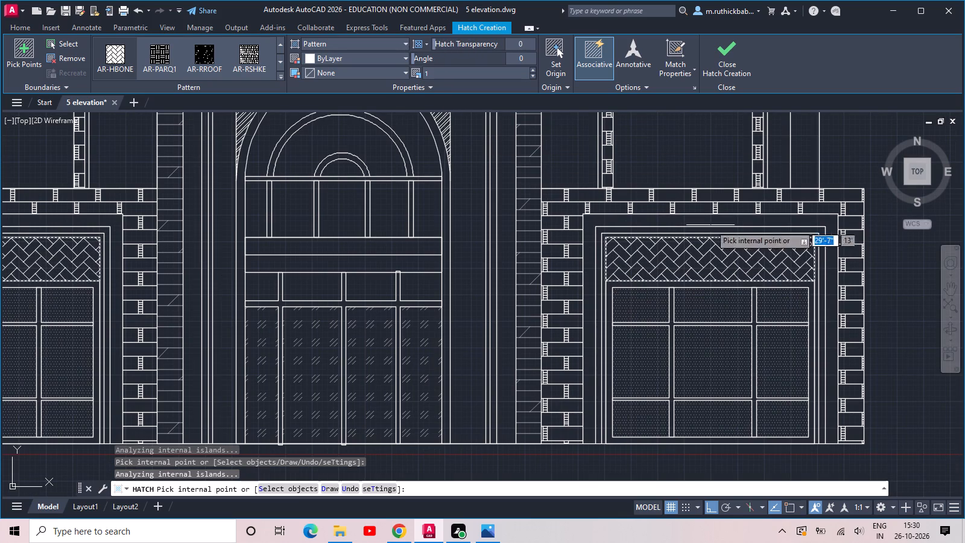
key("Return")
key("Return")
key("Return")
Examine the whole hatched elevation, including the central portal and both side wings.
scroll(930, 347, "down", 2)
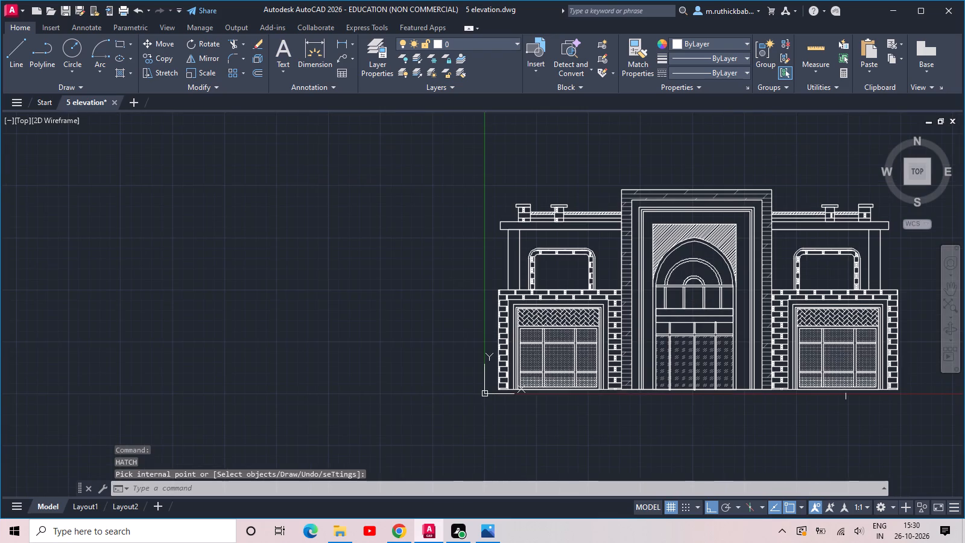
middle_click_drag(817, 383, 701, 391)
middle_click_drag(734, 439, 683, 439)
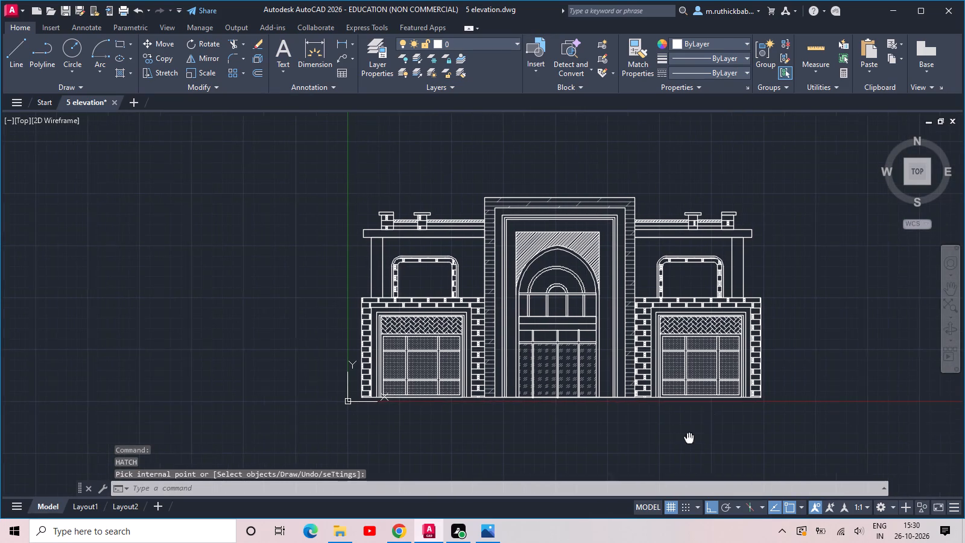
middle_click_drag(683, 439, 665, 439)
scroll(633, 240, "up", 2)
scroll(621, 246, "down", 1)
middle_click_drag(582, 261, 645, 222)
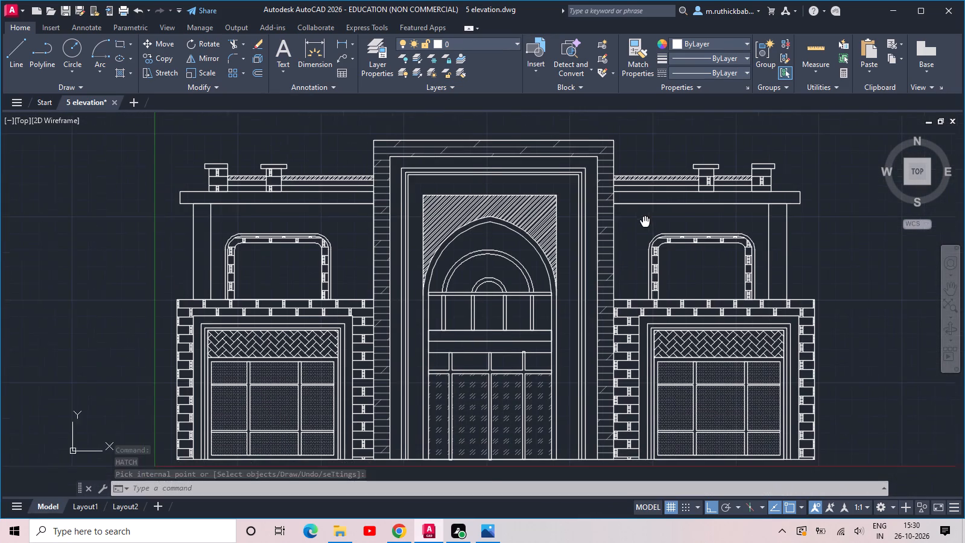
middle_click_drag(645, 222, 647, 219)
middle_click_drag(569, 367, 536, 352)
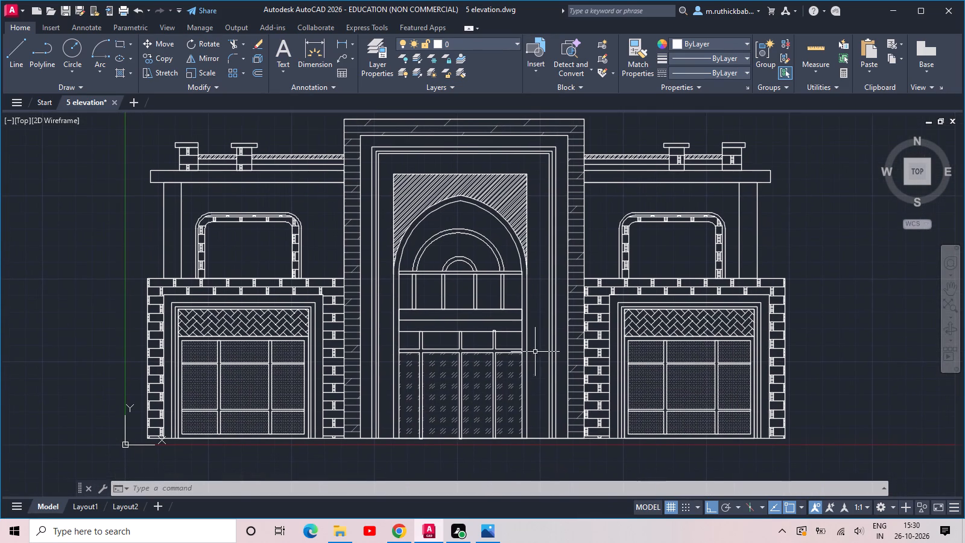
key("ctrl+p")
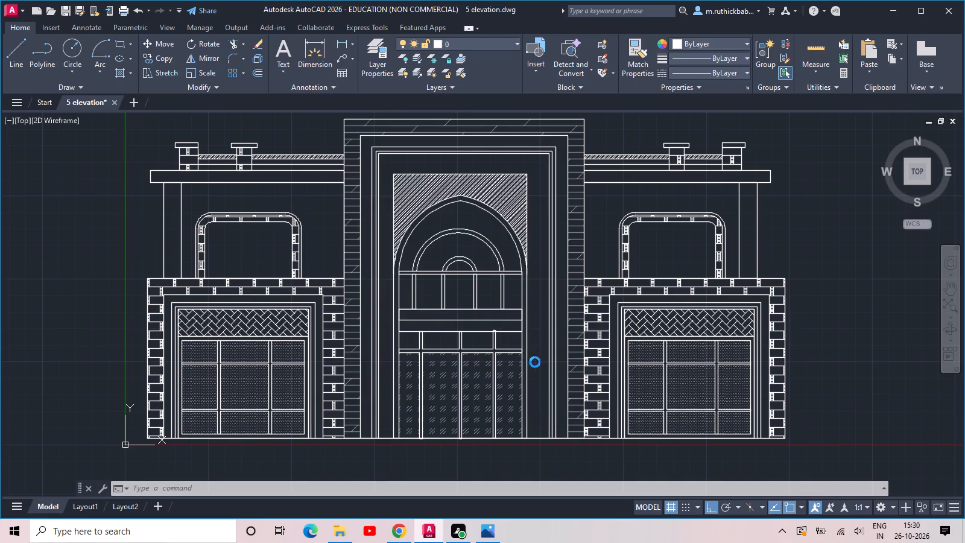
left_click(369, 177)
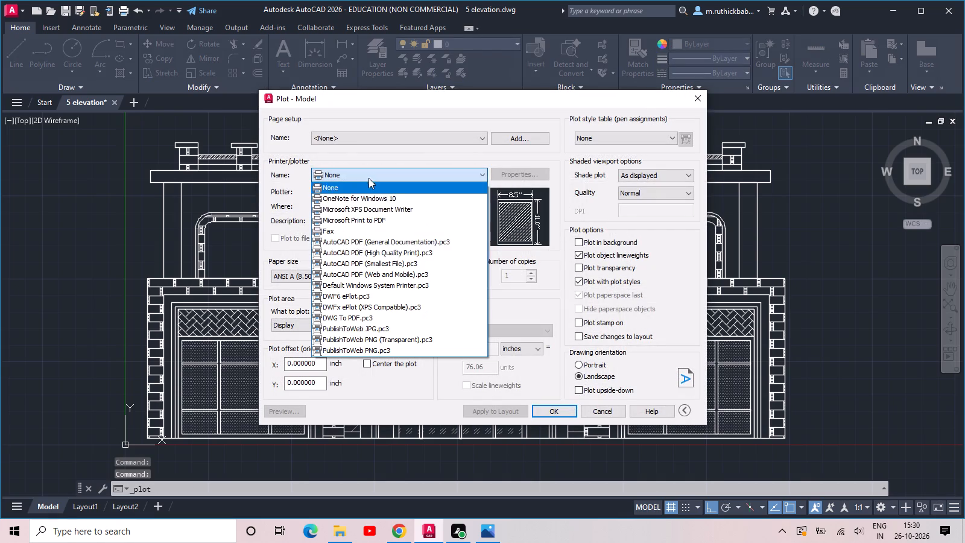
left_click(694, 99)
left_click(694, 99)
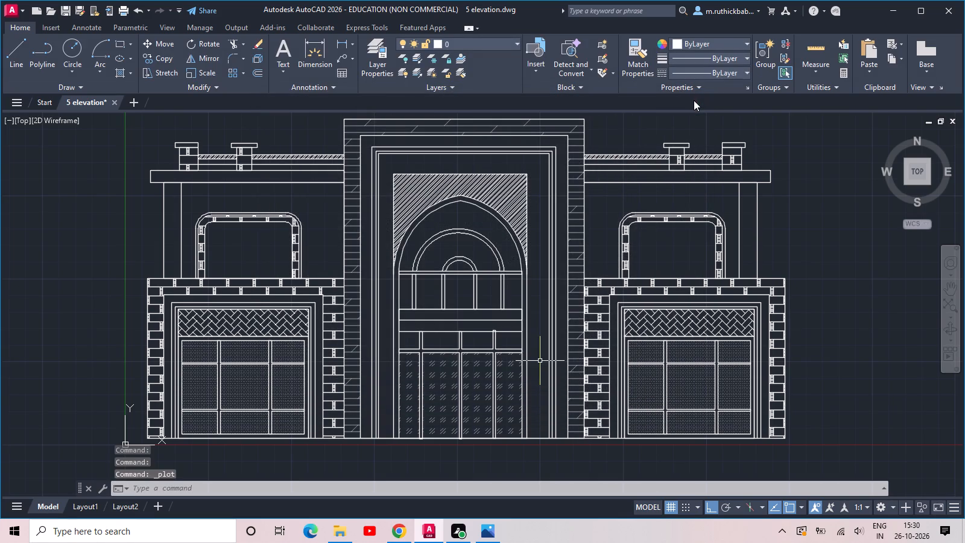
Save the elevation drawing.
key("ctrl+s")
key("ctrl+s")
Open the plot setup for the model.
key("ctrl+p")
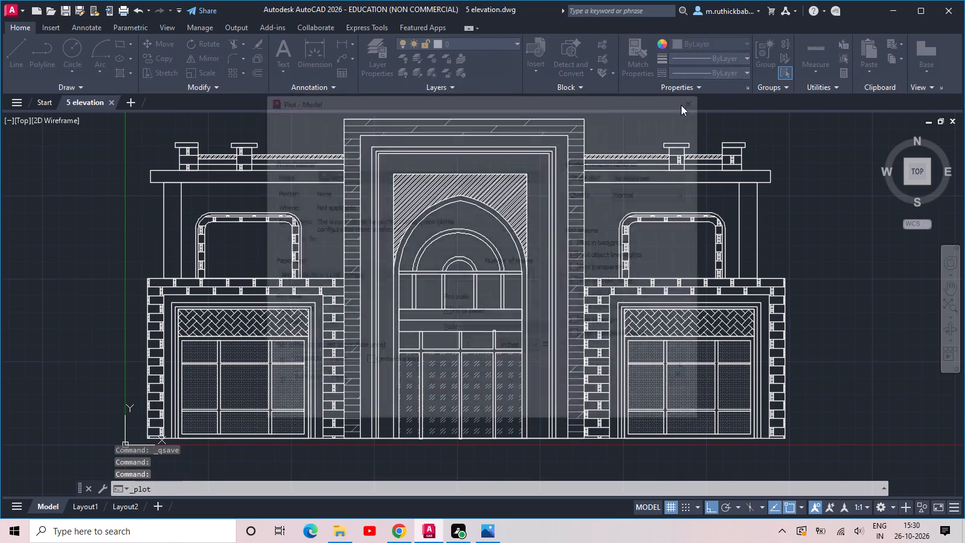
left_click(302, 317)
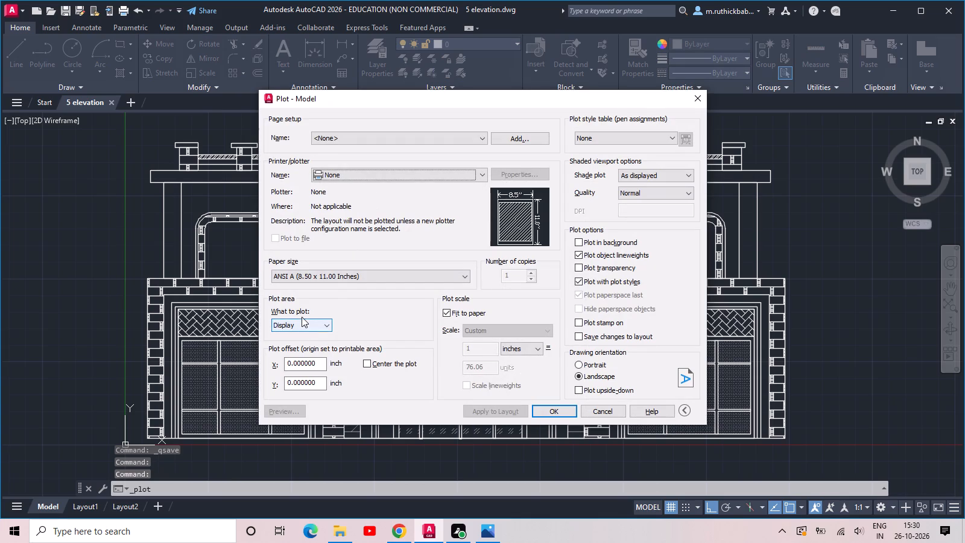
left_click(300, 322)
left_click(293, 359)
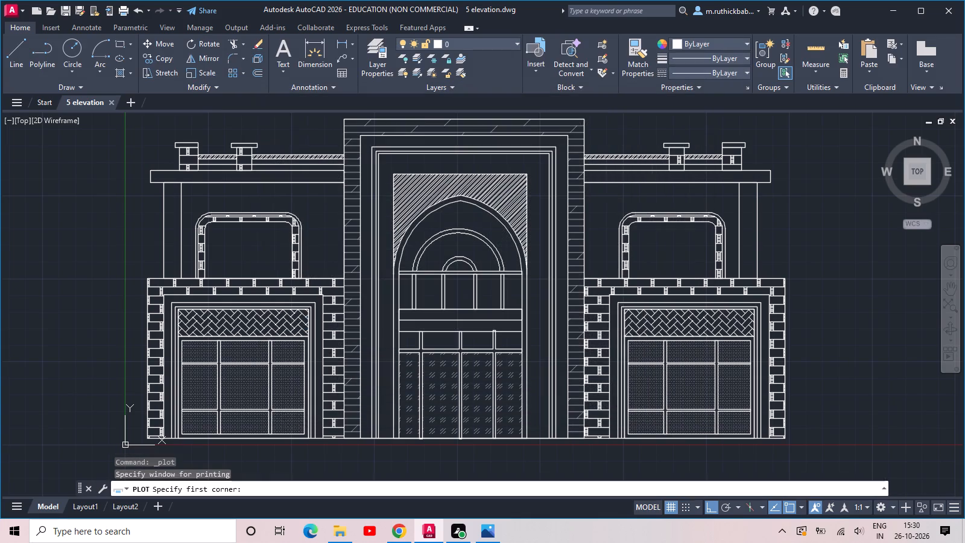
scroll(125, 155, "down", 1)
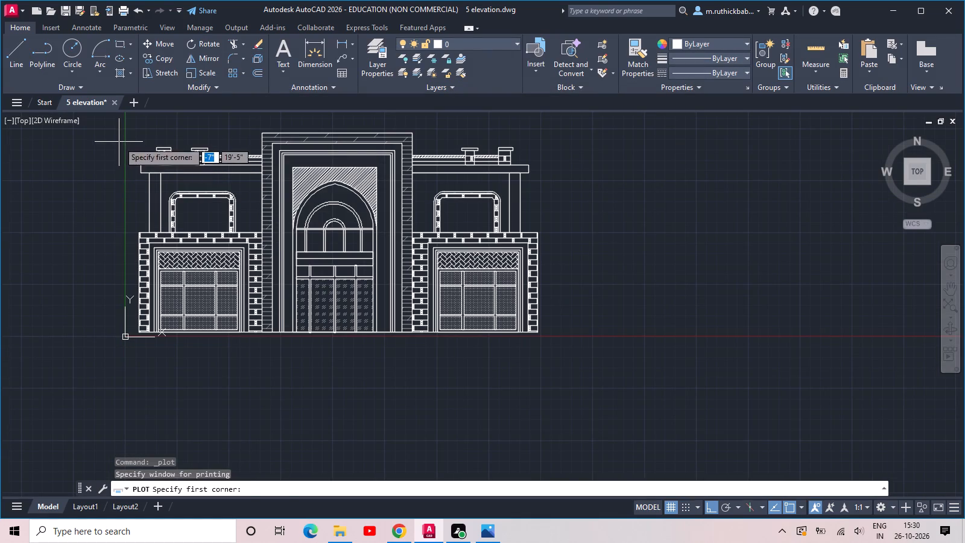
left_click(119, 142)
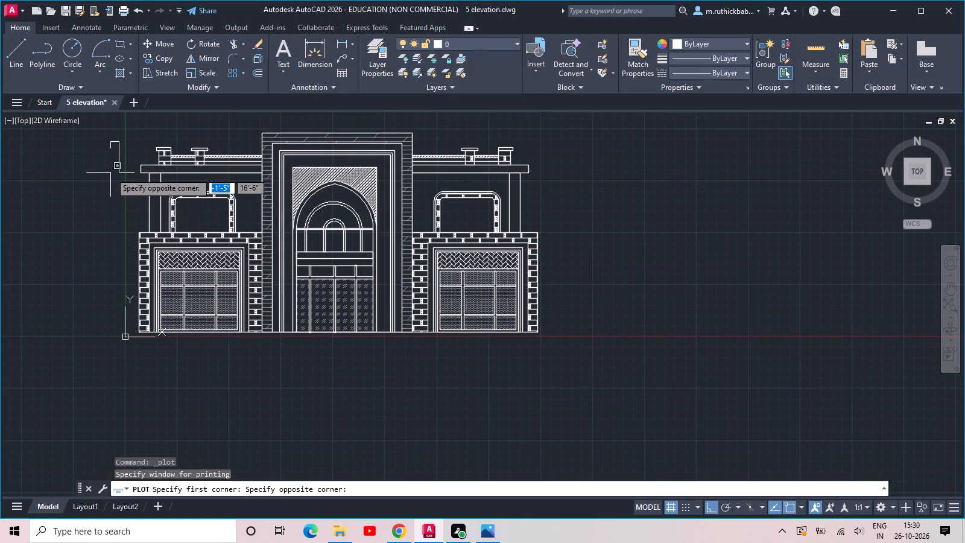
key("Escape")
Set the plot area to a window enclosing the whole elevation and center the plot.
left_click(291, 320)
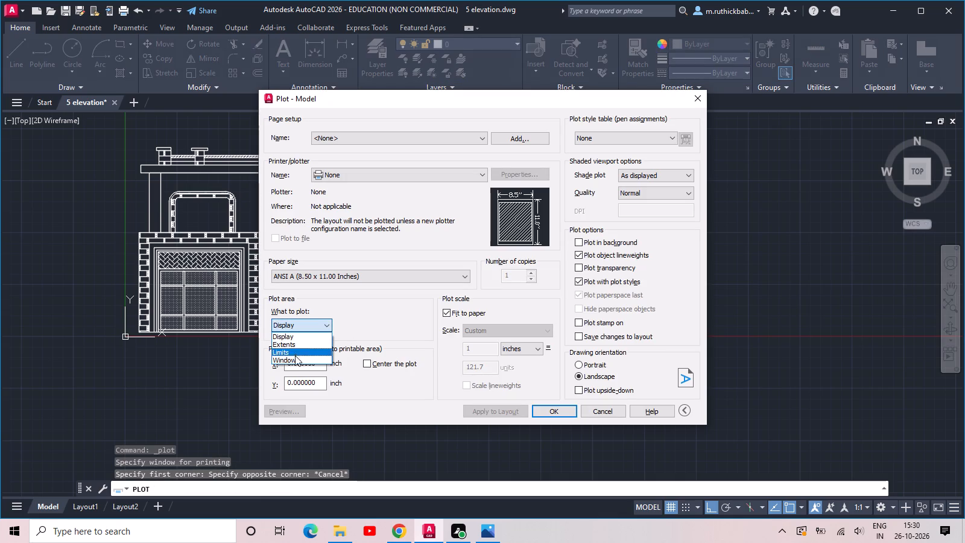
left_click(294, 360)
left_click(111, 119)
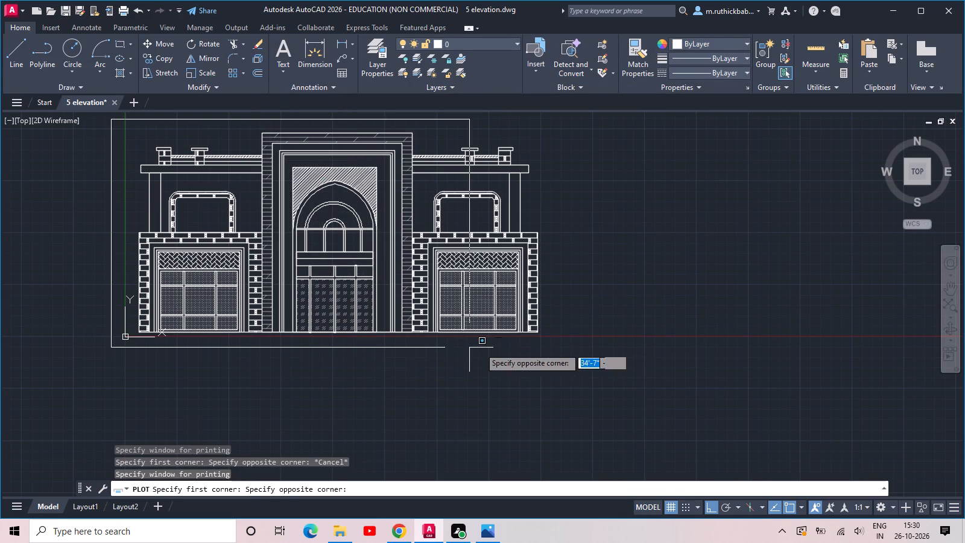
left_click(565, 352)
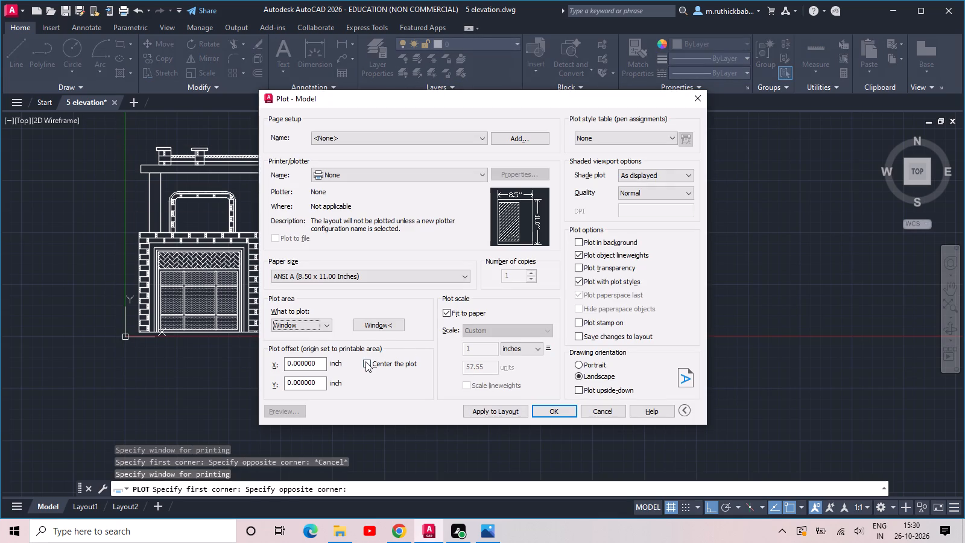
left_click(365, 361)
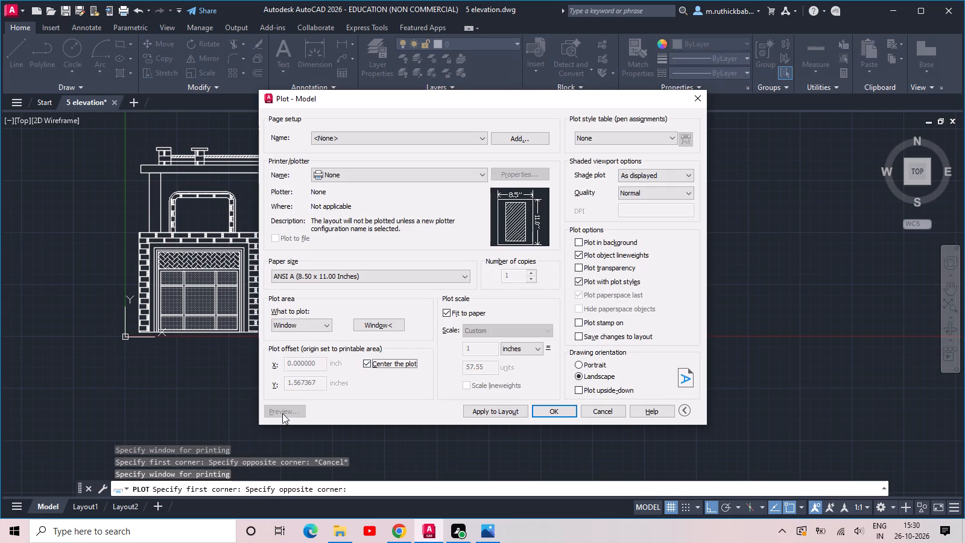
Choose DWG To PDF.pc3 as the plotter and preview the plot.
left_click(334, 173)
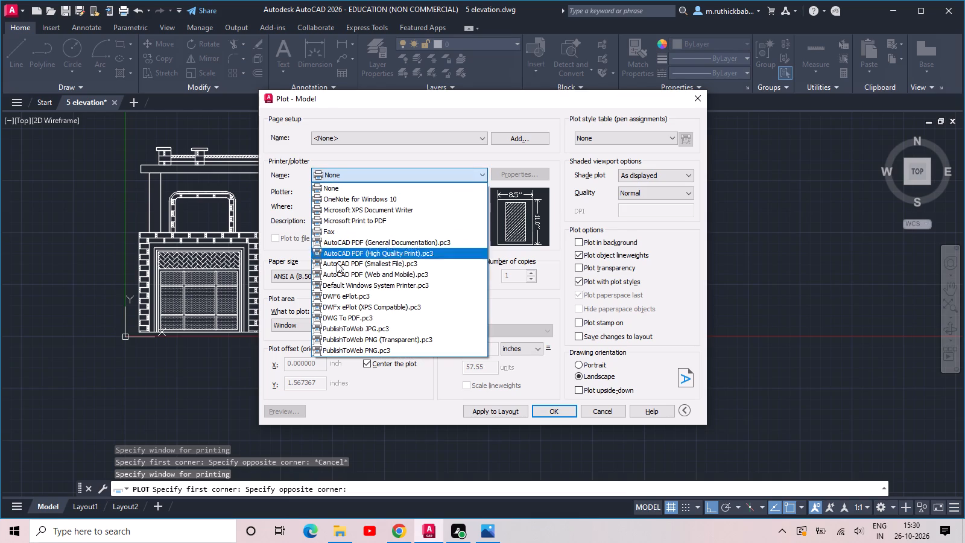
left_click(345, 315)
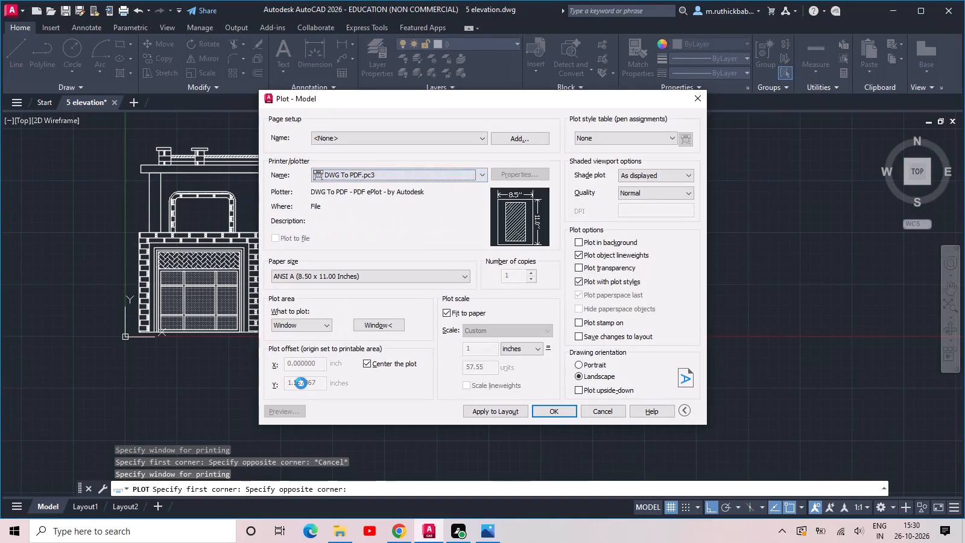
left_click(284, 410)
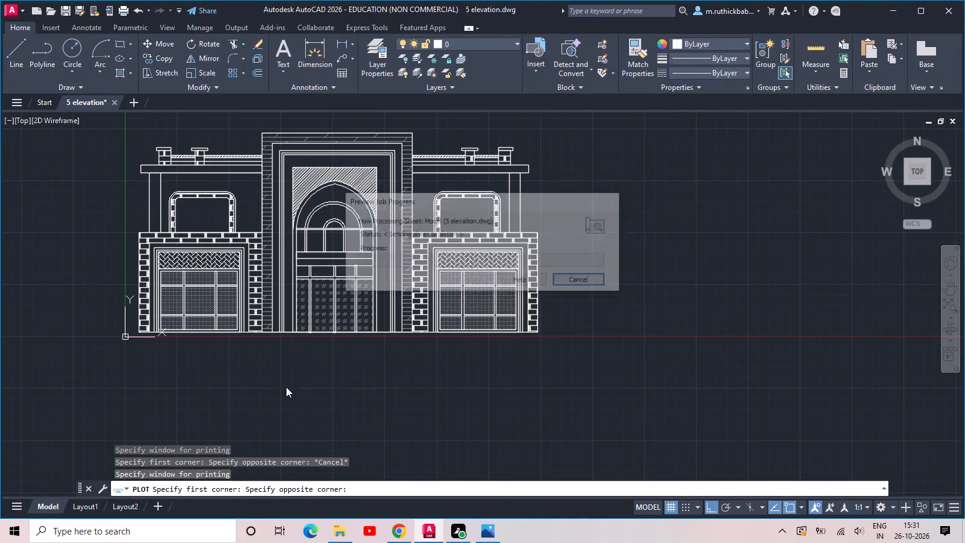
Examine the elevation in the plot preview, then leave the preview and close the plot setup without plotting.
scroll(467, 295, "up", 1)
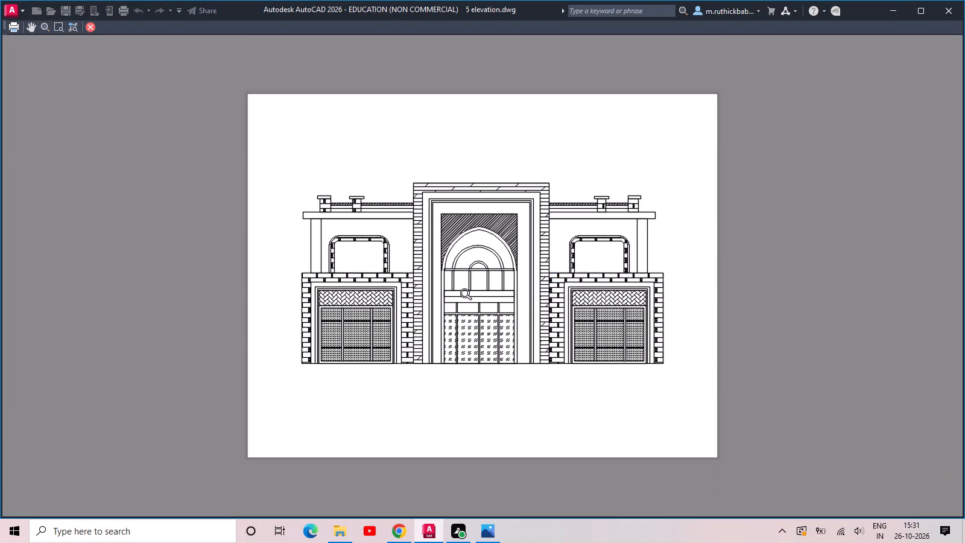
scroll(467, 296, "up", 1)
scroll(476, 306, "down", 1)
middle_click_drag(487, 310, 438, 328)
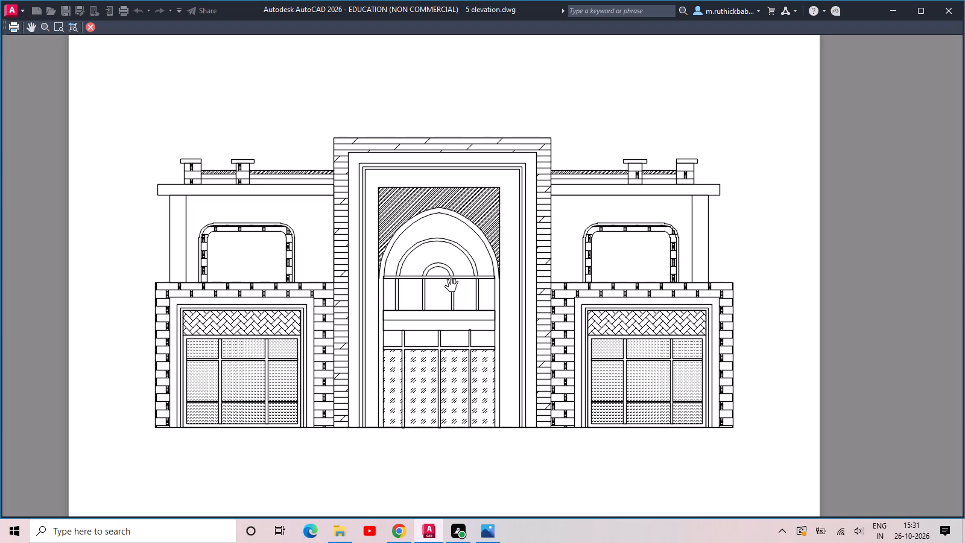
key("Escape")
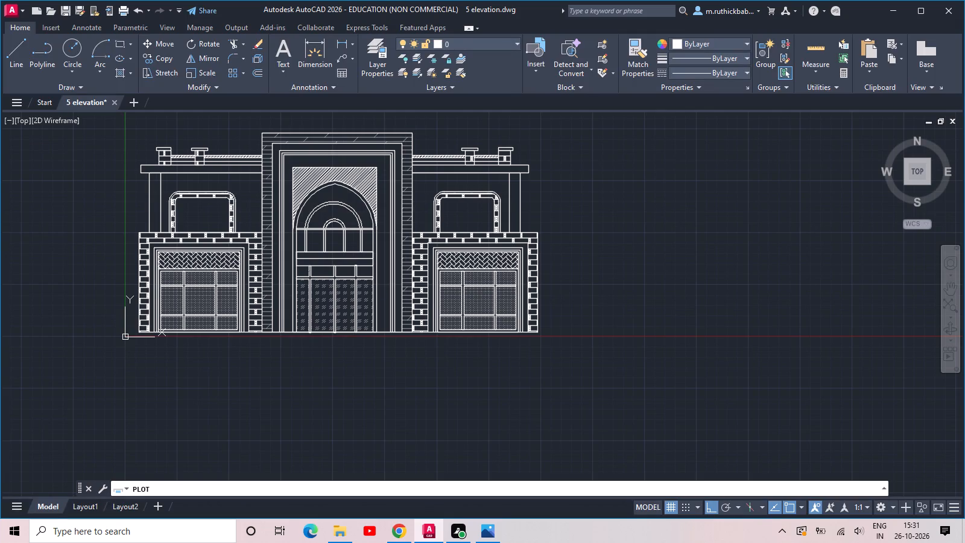
middle_click_drag(304, 260, 425, 275)
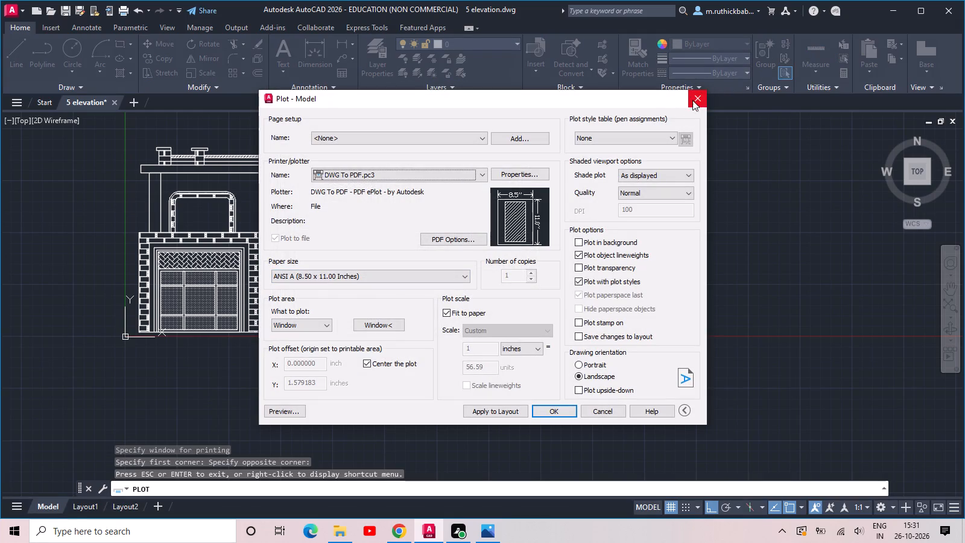
key("Escape")
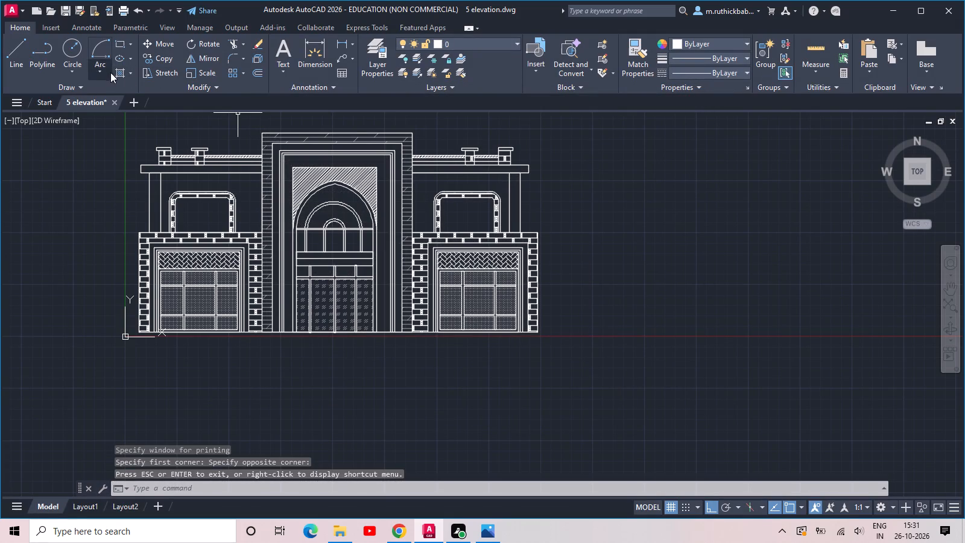
Start a hatch with the AR-PARQ1 pattern and try to fill the narrow frame strip beside the central arch.
left_click(119, 74)
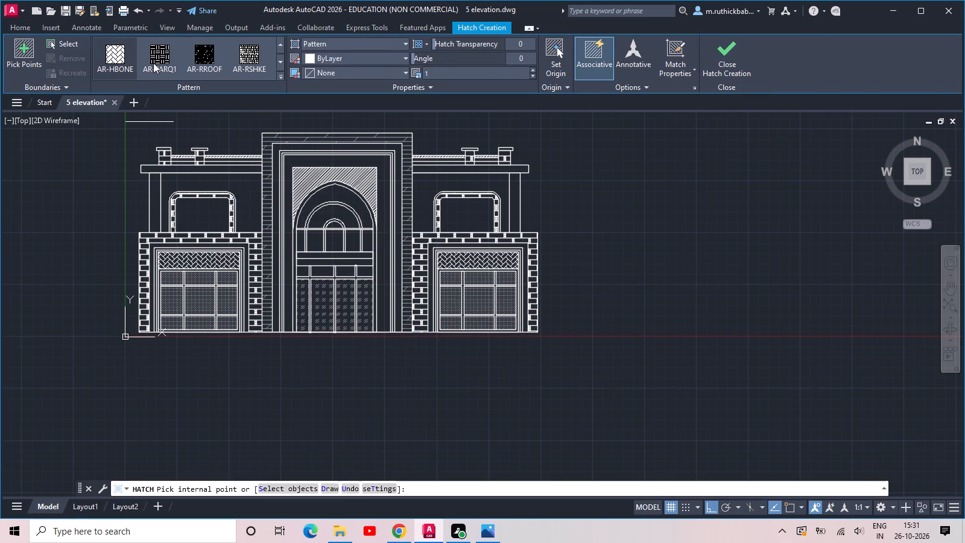
left_click(161, 55)
scroll(271, 220, "up", 3)
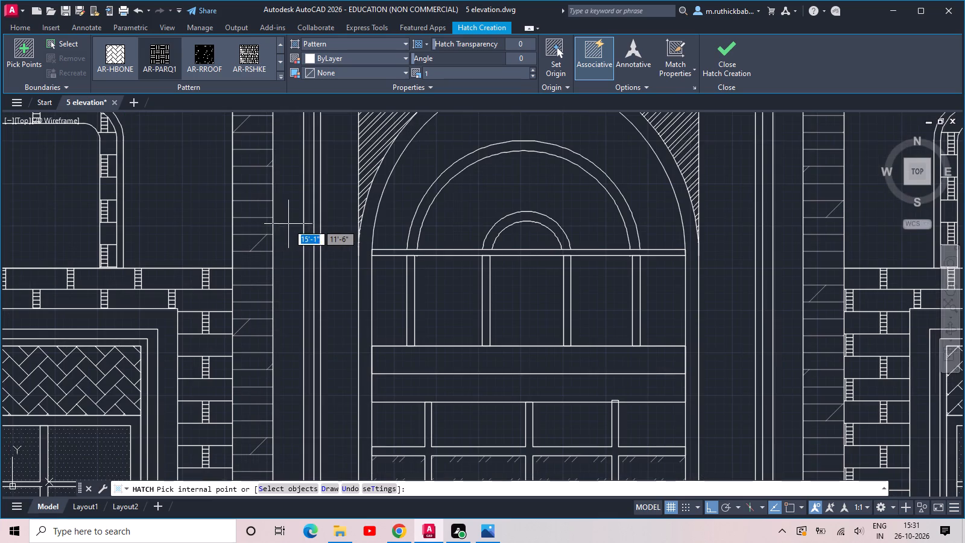
scroll(309, 220, "up", 2)
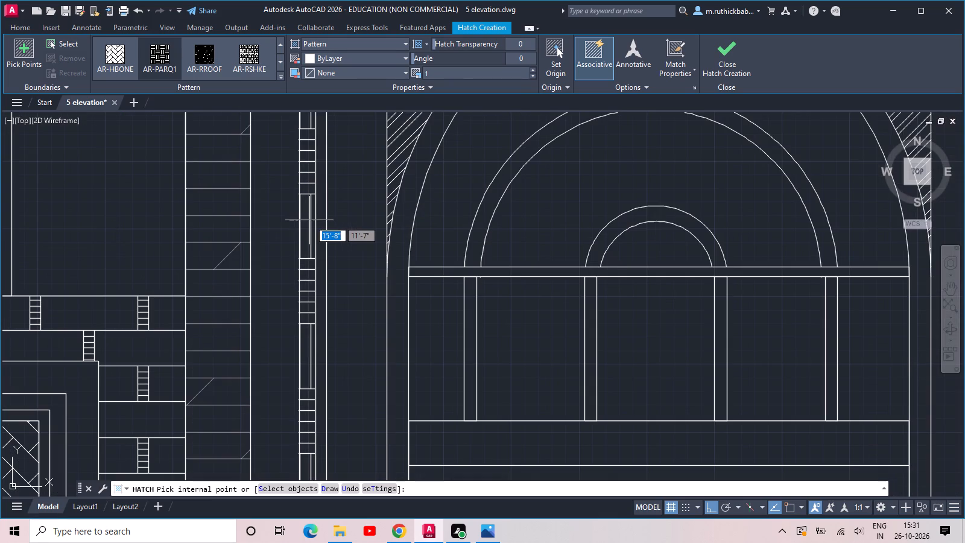
left_click(309, 220)
scroll(309, 220, "down", 3)
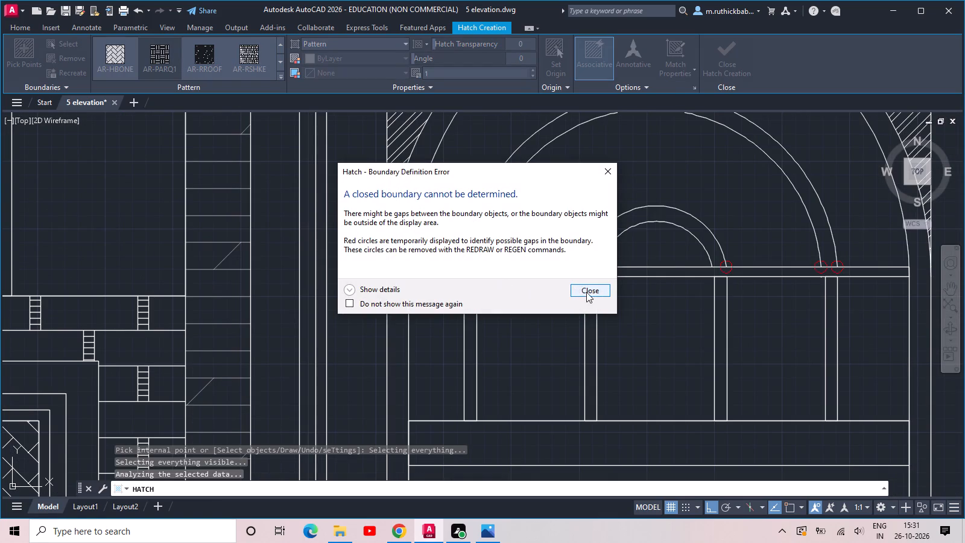
left_click(587, 291)
scroll(586, 285, "down", 4)
scroll(536, 273, "down", 1)
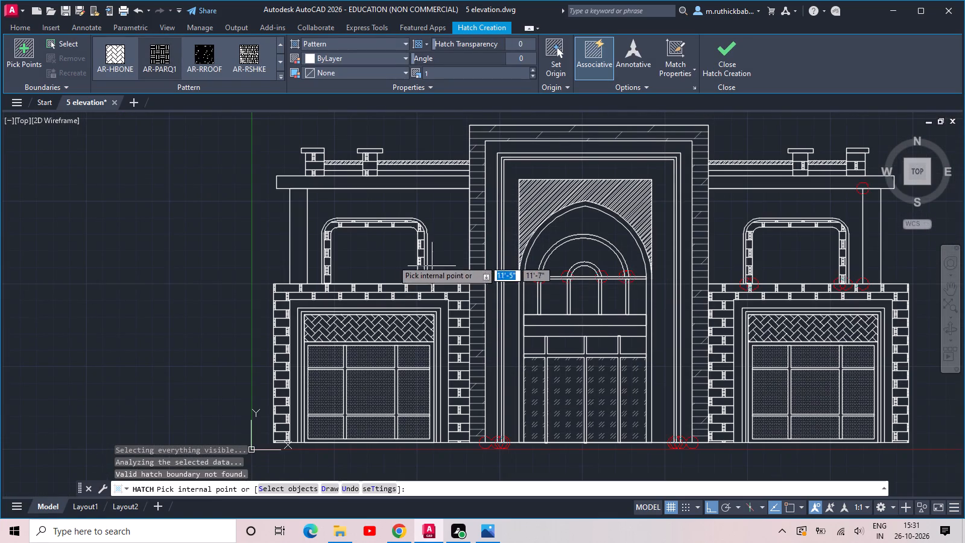
Hatch the wide band surrounding the central arched doorway with the AR-PARQ1 pattern.
scroll(365, 240, "up", 2)
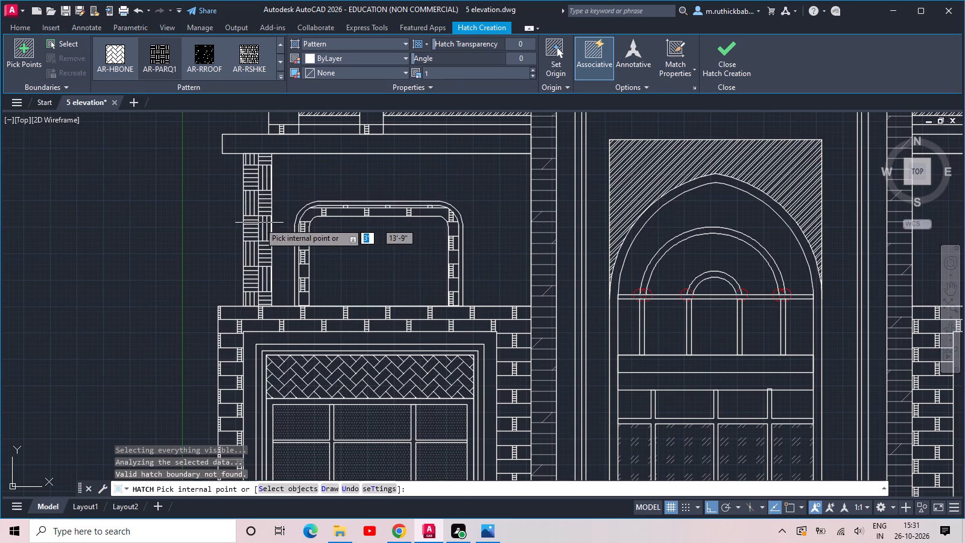
scroll(353, 186, "down", 3)
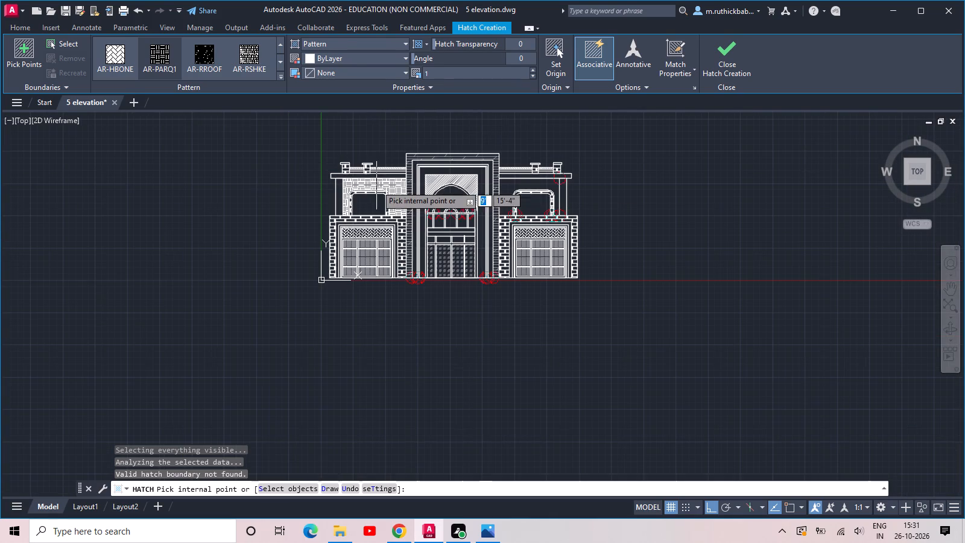
scroll(508, 238, "up", 2)
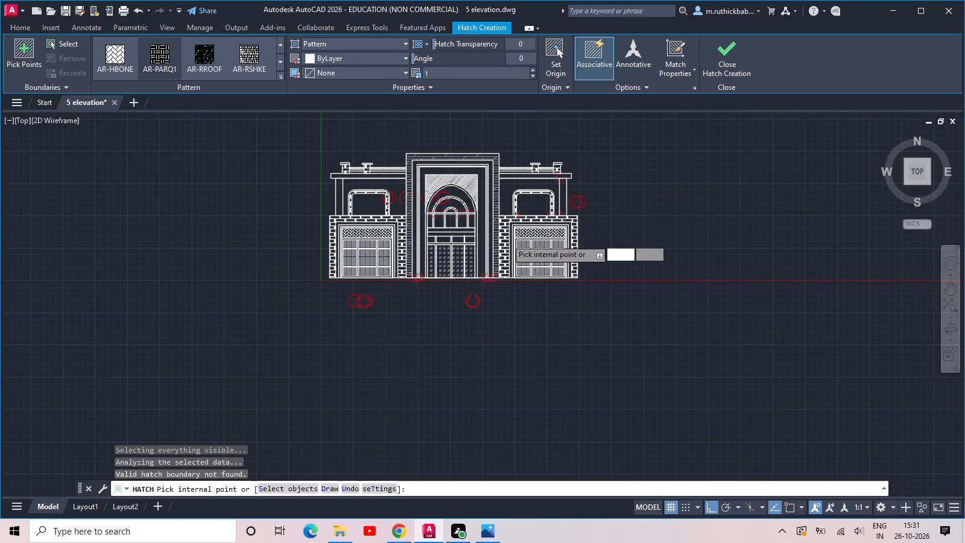
scroll(455, 246, "up", 2)
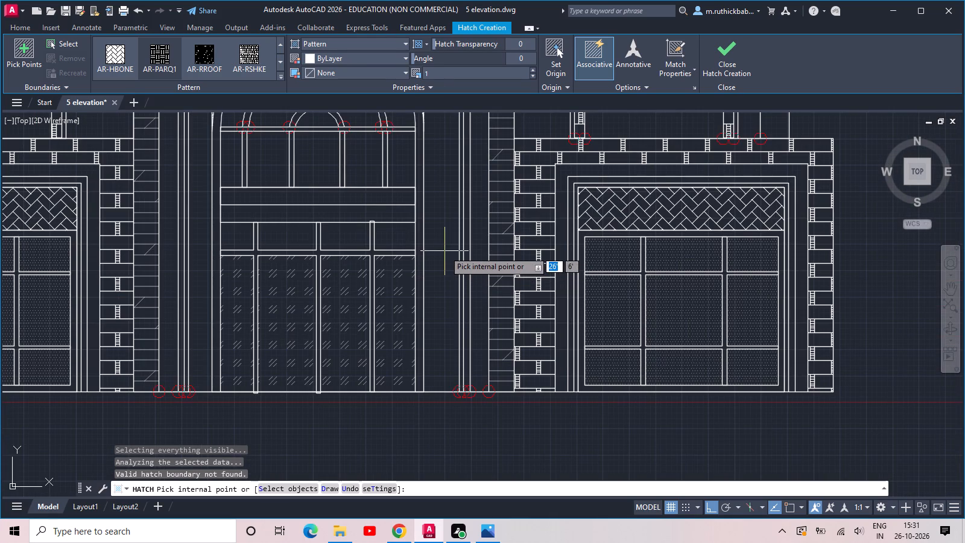
left_click(436, 257)
scroll(436, 257, "down", 2)
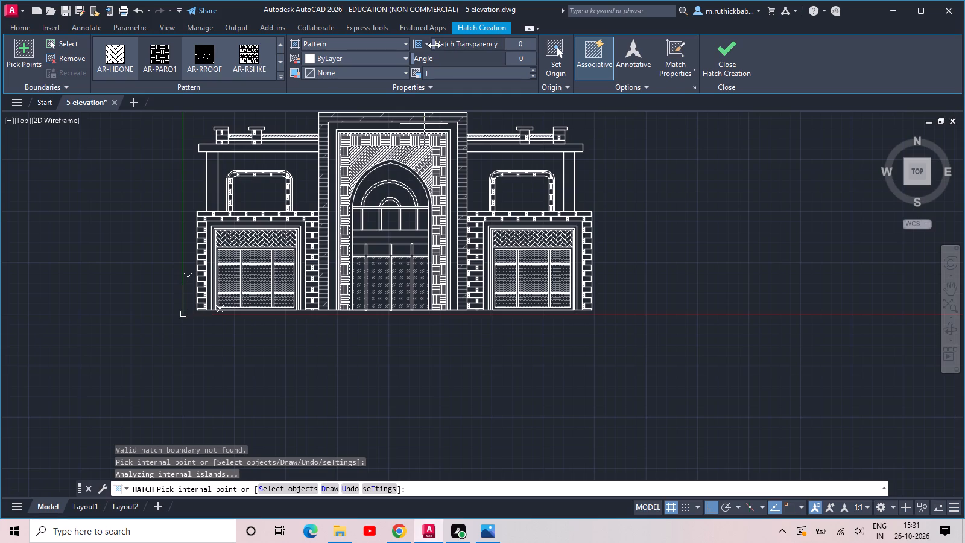
Set the doorway band hatch to angle 141 and transparency 71, and finish the hatch.
left_click_drag(435, 45, 520, 41)
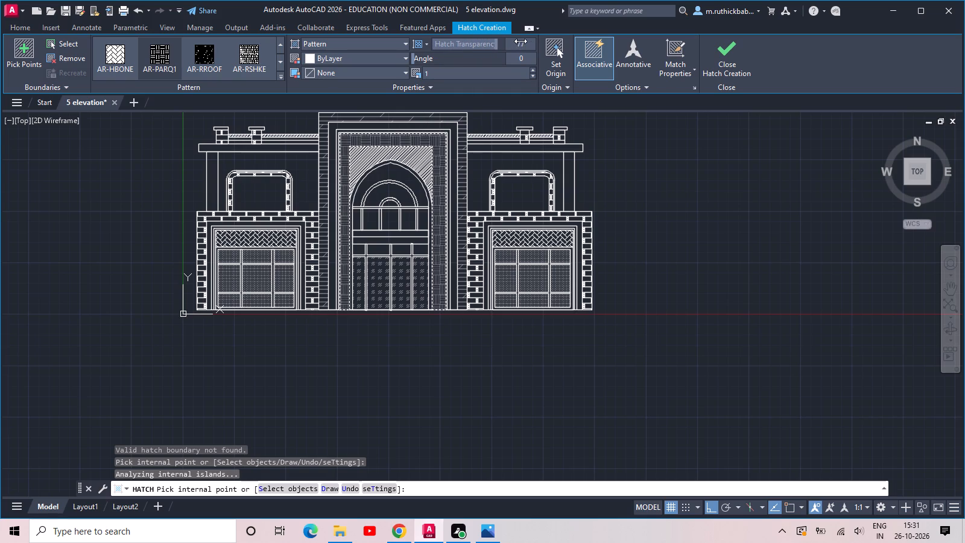
left_click_drag(520, 41, 525, 41)
left_click_drag(422, 60, 433, 61)
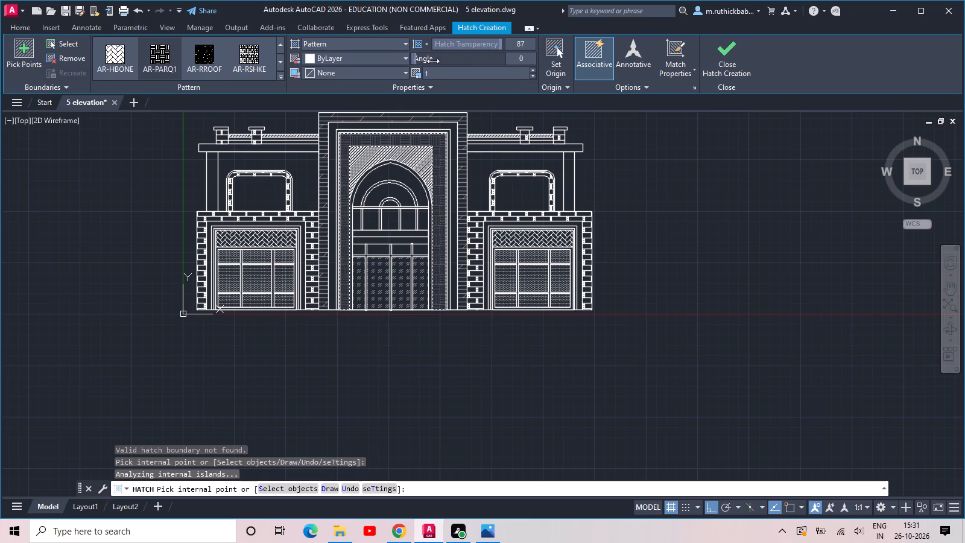
left_click_drag(433, 61, 451, 62)
scroll(394, 160, "up", 2)
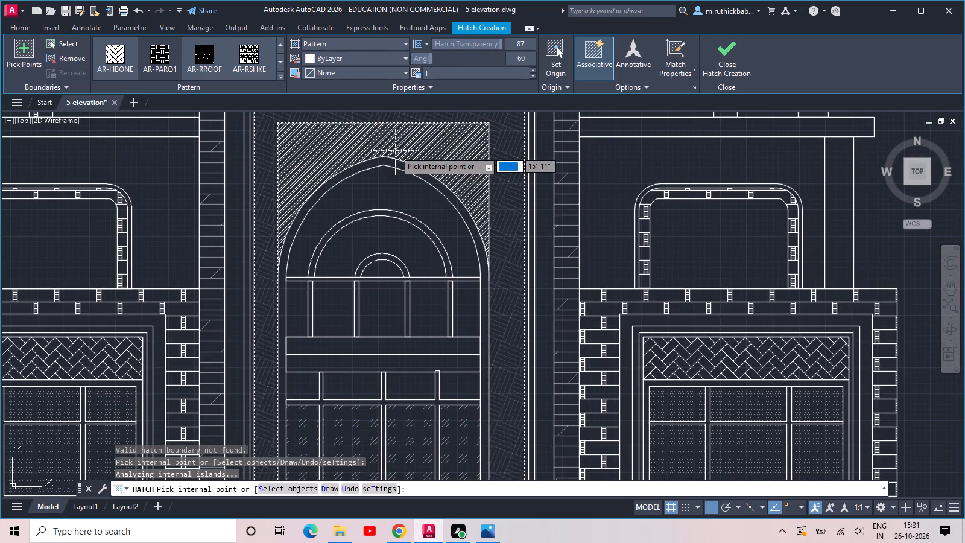
scroll(395, 151, "up", 1)
middle_click_drag(395, 151, 425, 275)
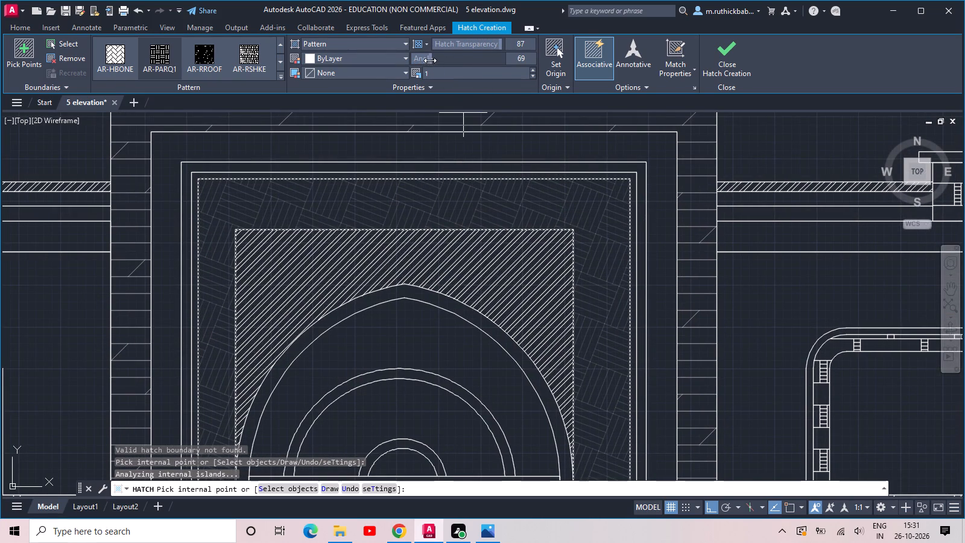
left_click_drag(430, 60, 464, 66)
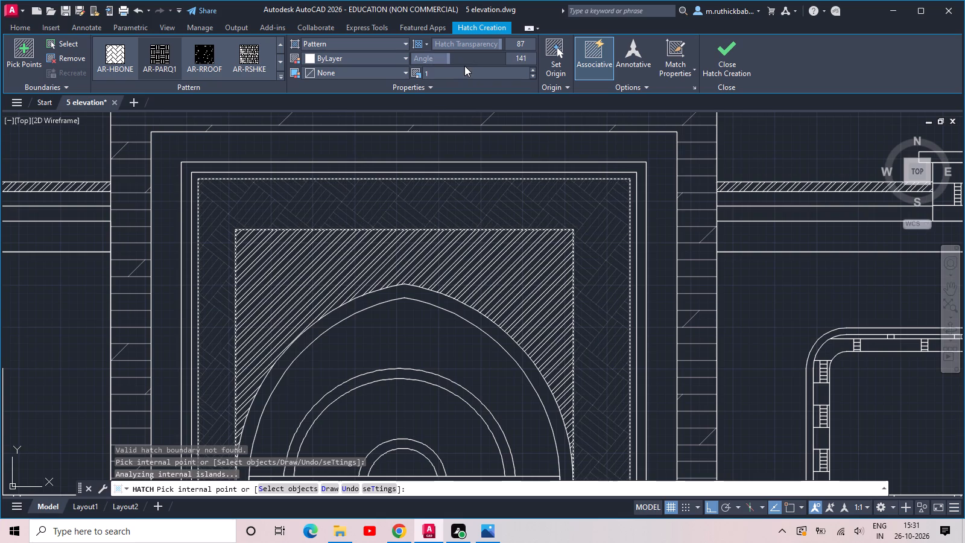
left_click_drag(493, 45, 490, 46)
left_click_drag(490, 46, 477, 48)
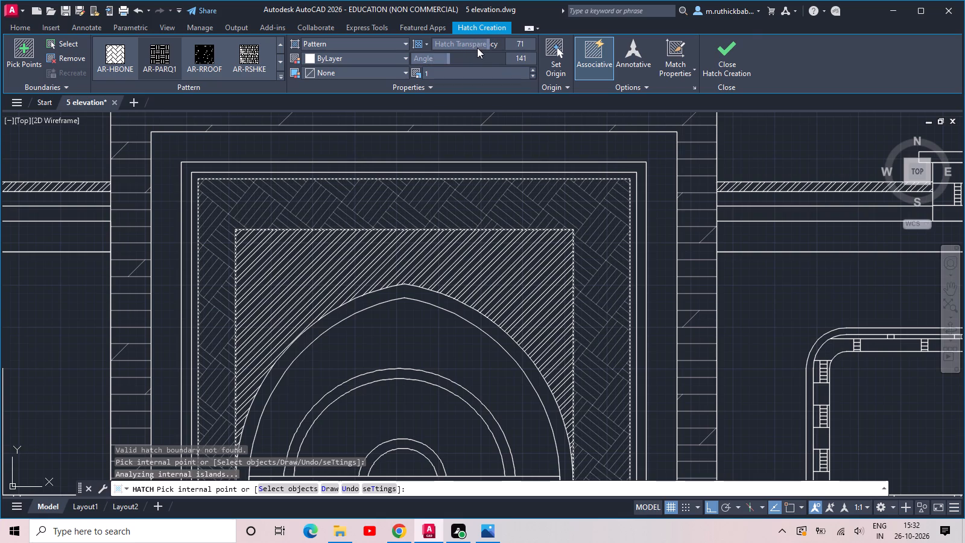
double_click(730, 49)
Examine the whole elevation with the hatched band around the central doorway.
scroll(715, 78, "down", 2)
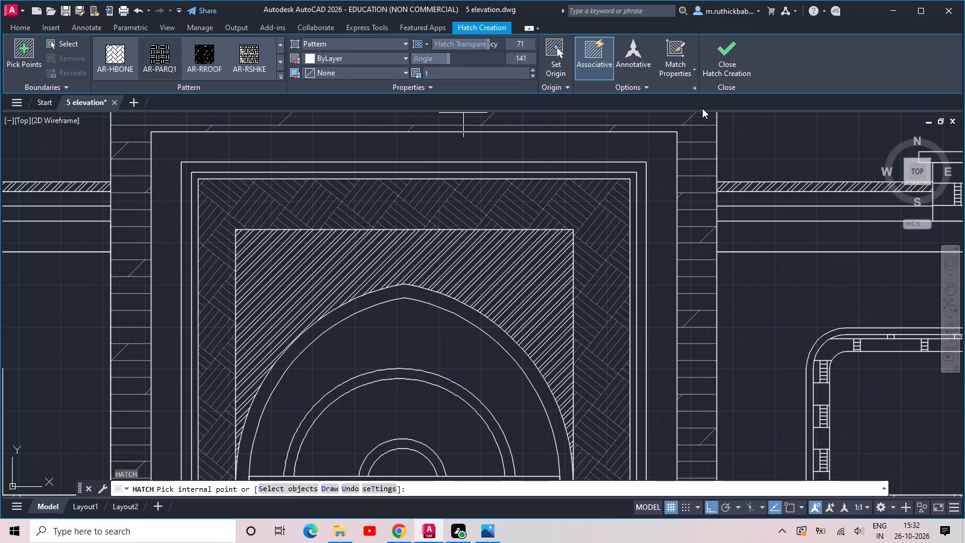
scroll(695, 130, "down", 3)
middle_click_drag(689, 192, 569, 229)
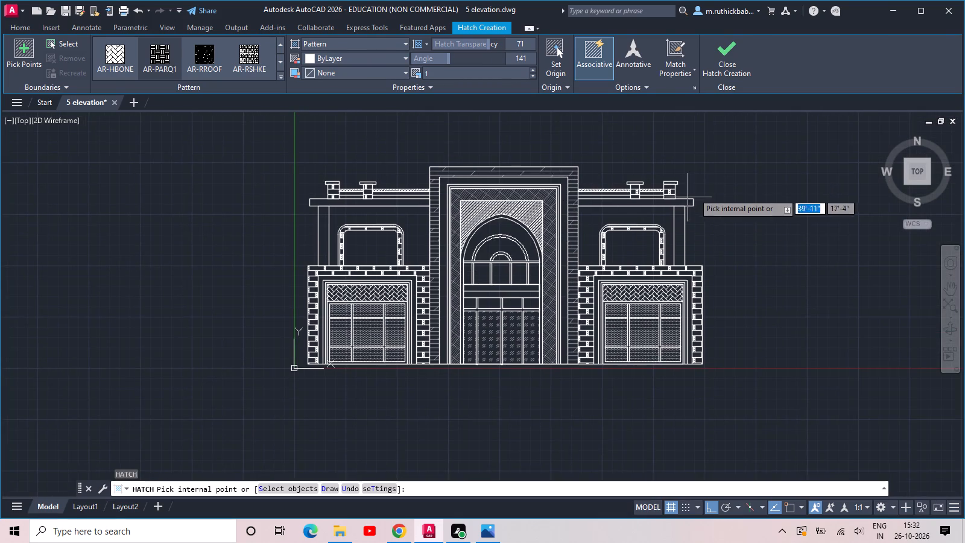
scroll(695, 191, "down", 1)
middle_click(732, 213)
middle_click_drag(736, 243, 695, 244)
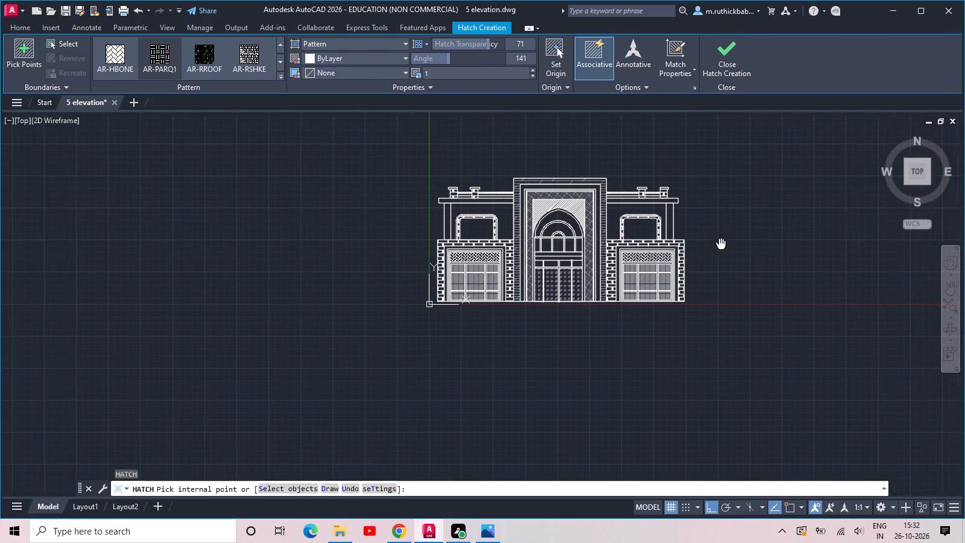
middle_click_drag(695, 244, 668, 242)
scroll(575, 303, "up", 1)
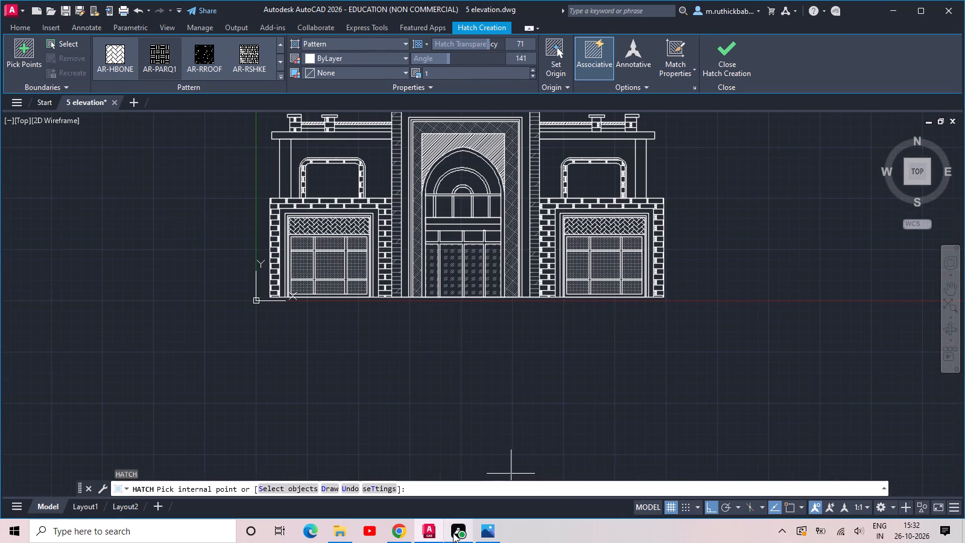
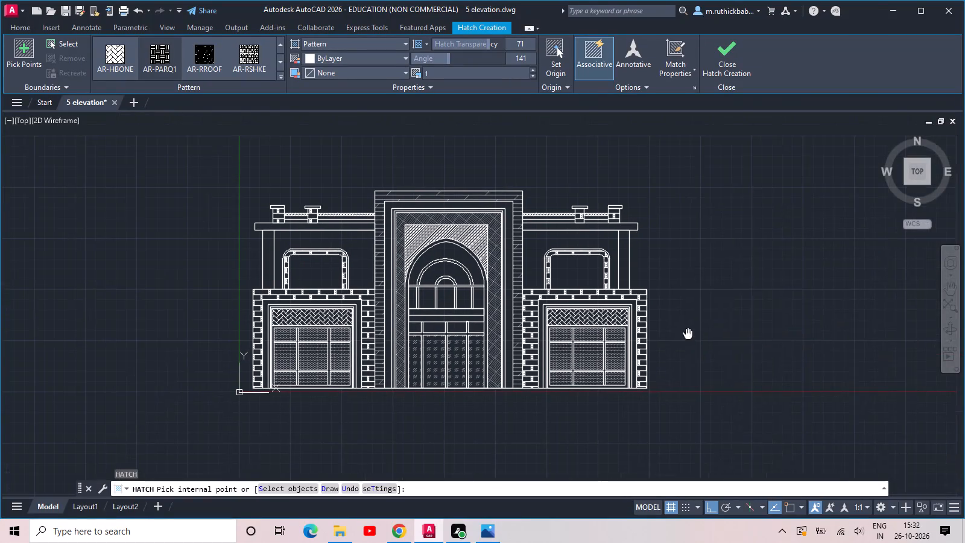
Leave the restarted hatch command and delete the AR-PARQ1 hatch from the wide band around the central arched doorway.
scroll(584, 282, "up", 1)
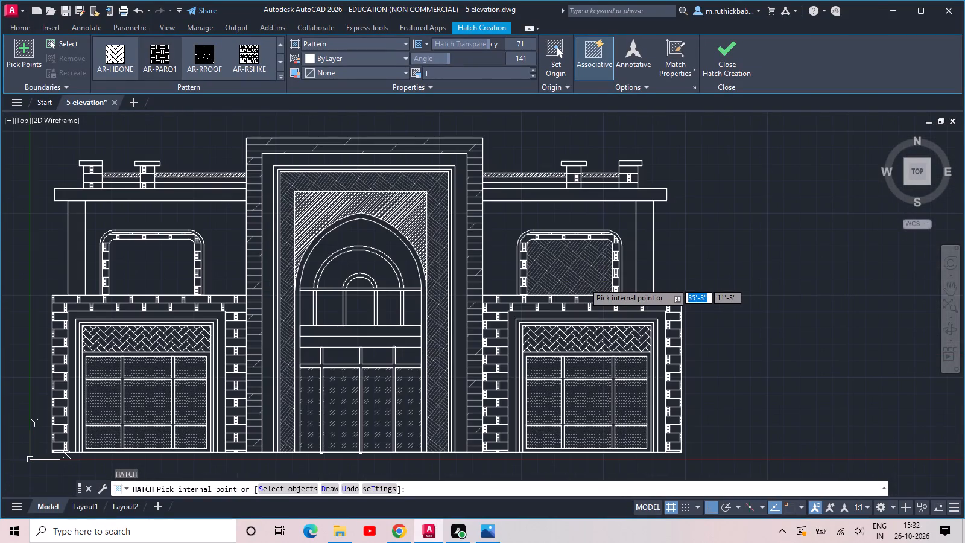
key("Escape")
key("Escape")
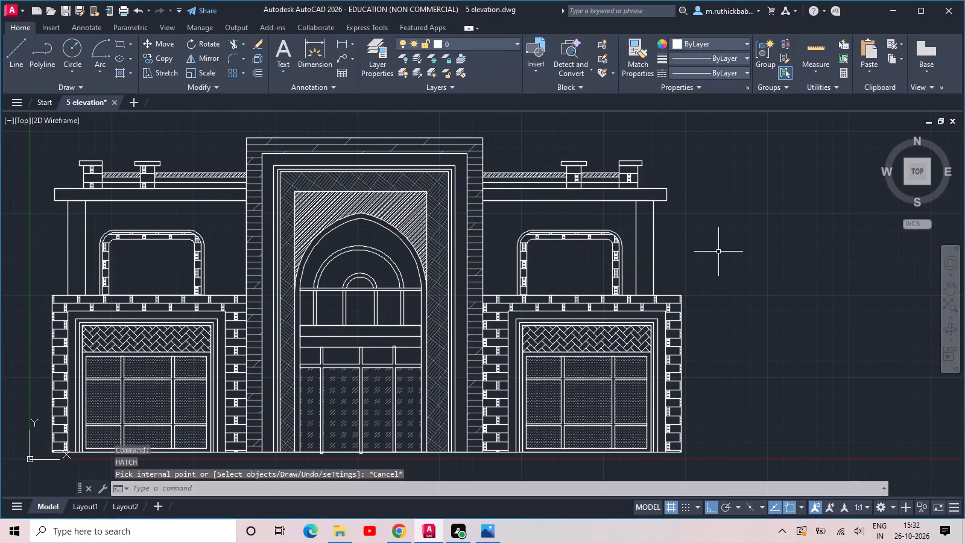
middle_click_drag(685, 254, 679, 329)
middle_click_drag(499, 271, 539, 291)
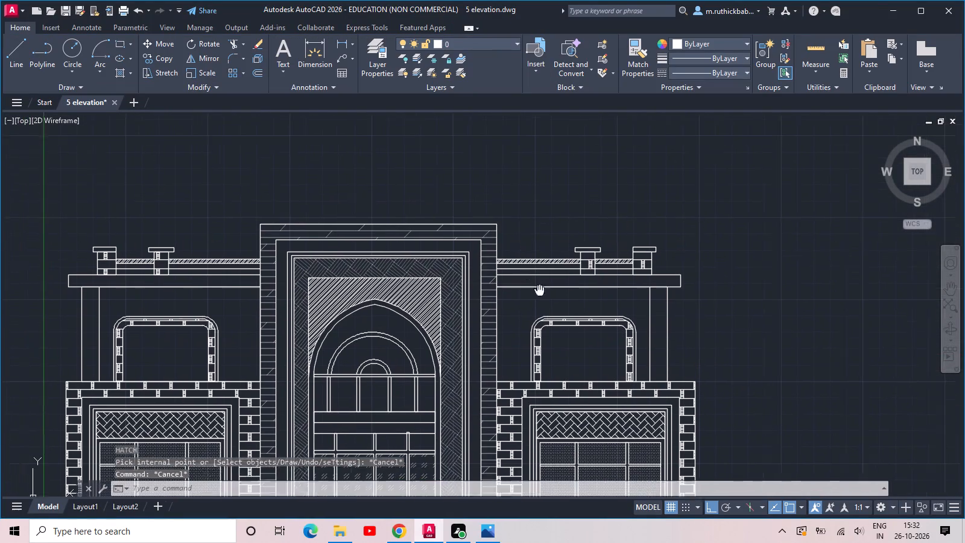
middle_click_drag(539, 291, 625, 326)
scroll(381, 256, "up", 2)
type("rec")
key("Escape")
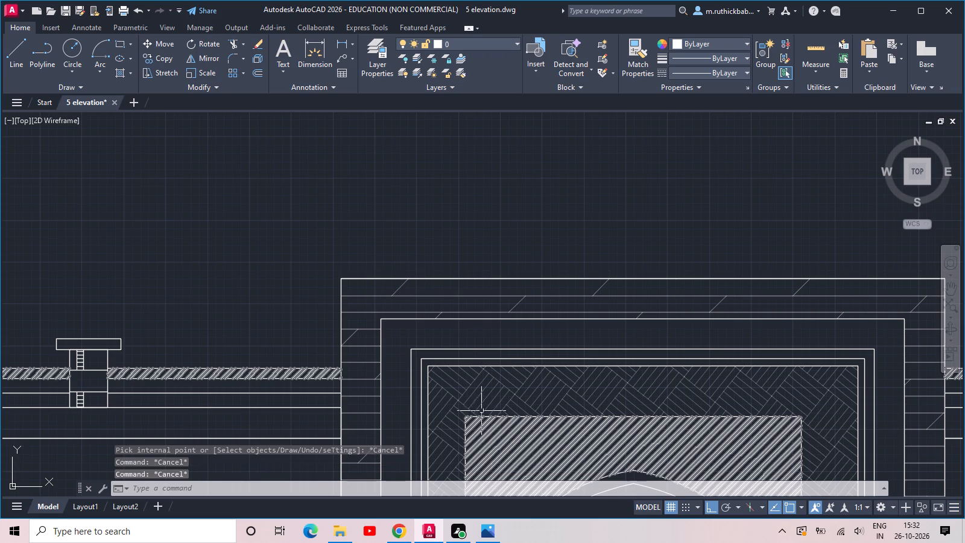
left_click(472, 381)
key("Delete")
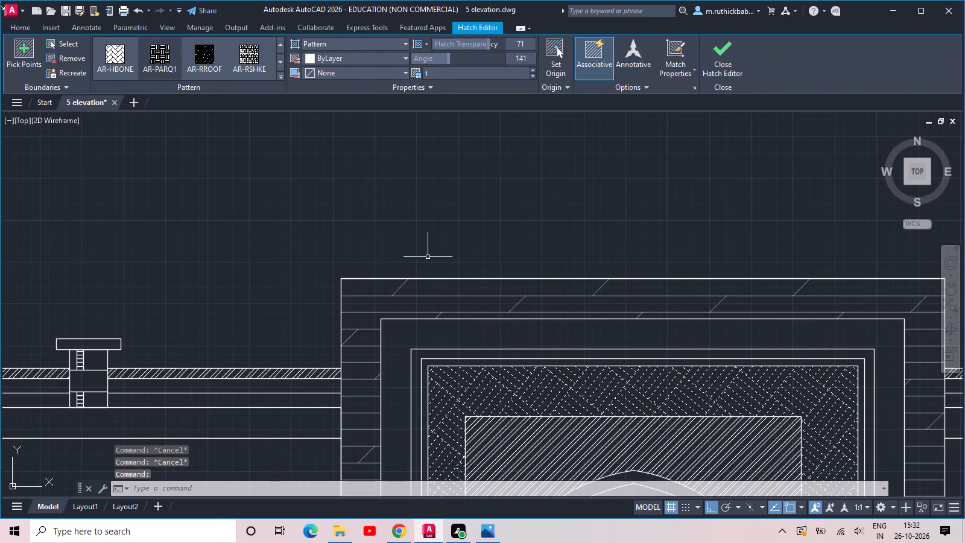
Delete the dotted hatch from the panes of the two ground-floor side windows.
scroll(25, 24, "down", 2)
scroll(318, 195, "down", 2)
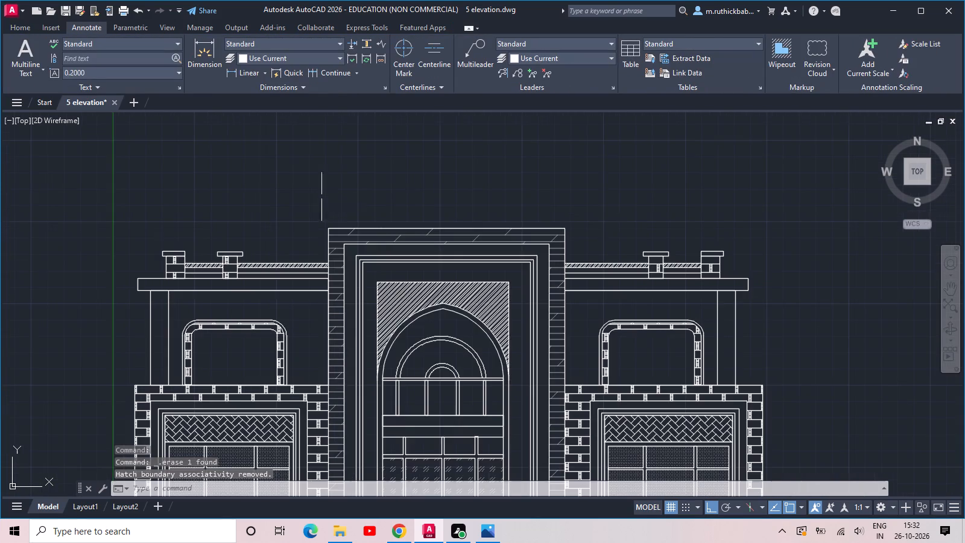
scroll(387, 313, "down", 2)
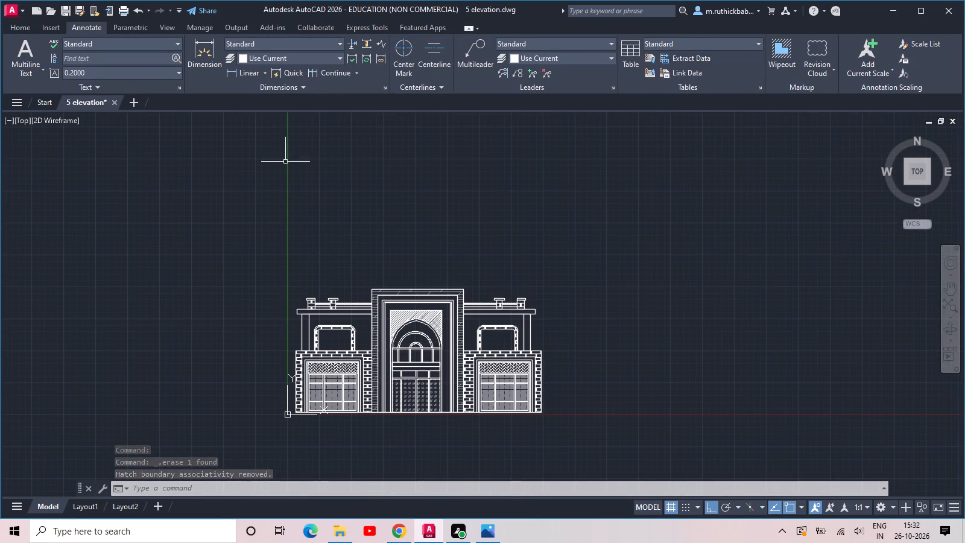
left_click(15, 29)
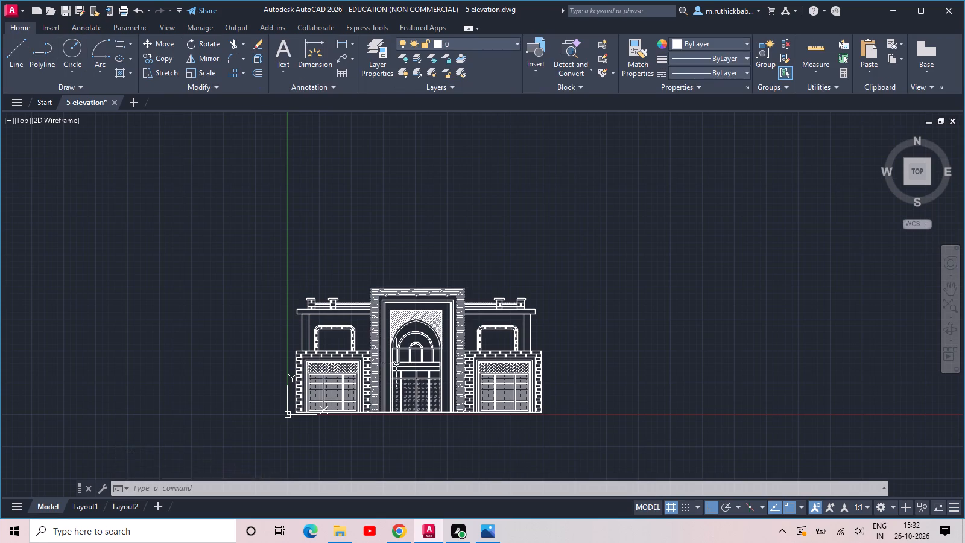
scroll(404, 381, "up", 3)
middle_click_drag(405, 392, 514, 253)
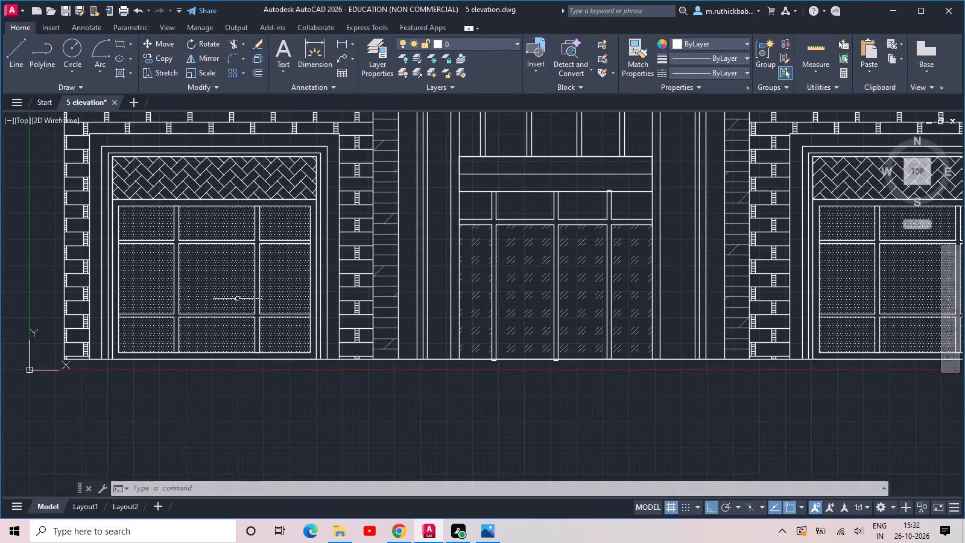
left_click(228, 294)
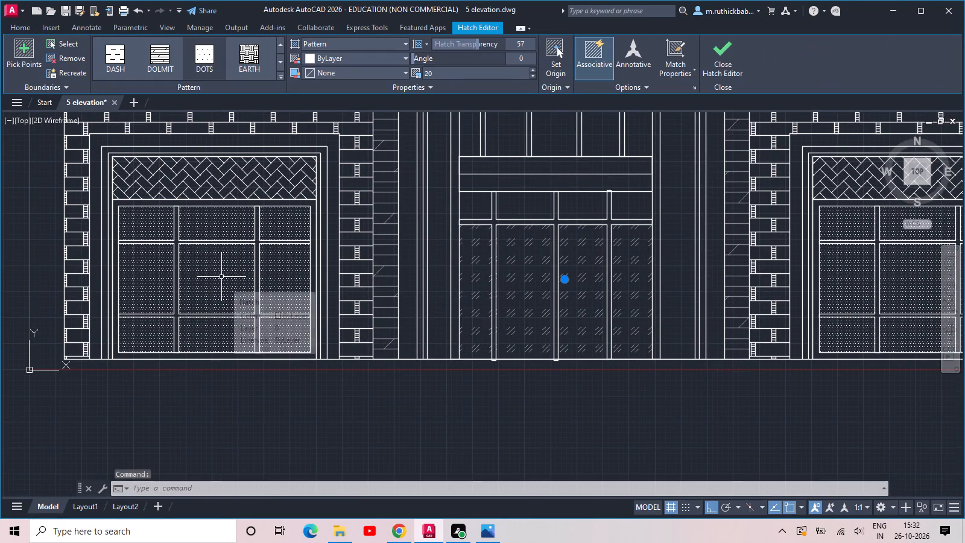
key("Delete")
With Ortho off, draw two parallel diagonal glass strokes, one about 11" long and one shorter, in the left ground-floor window's central pane.
middle_click_drag(242, 268, 324, 285)
key("l")
key("space")
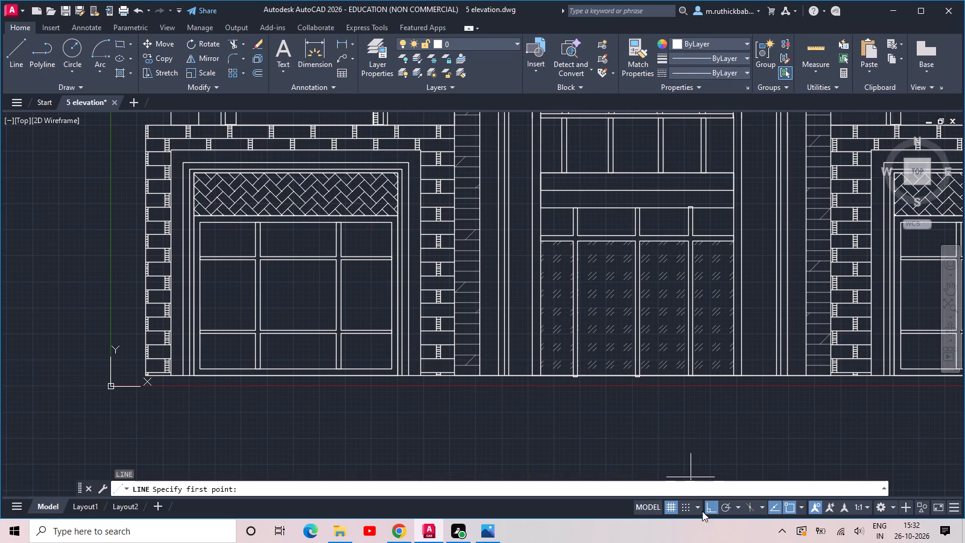
left_click(709, 507)
scroll(287, 311, "up", 2)
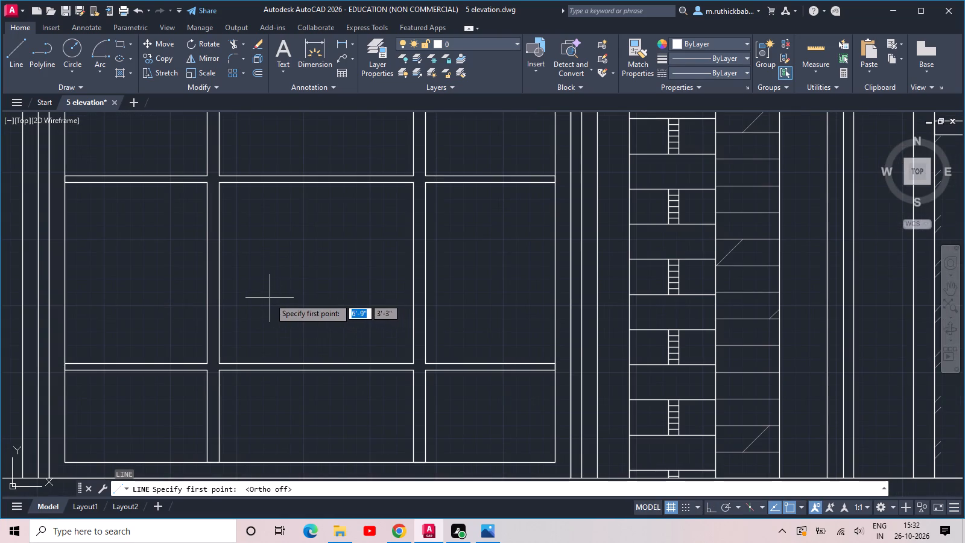
left_click(282, 289)
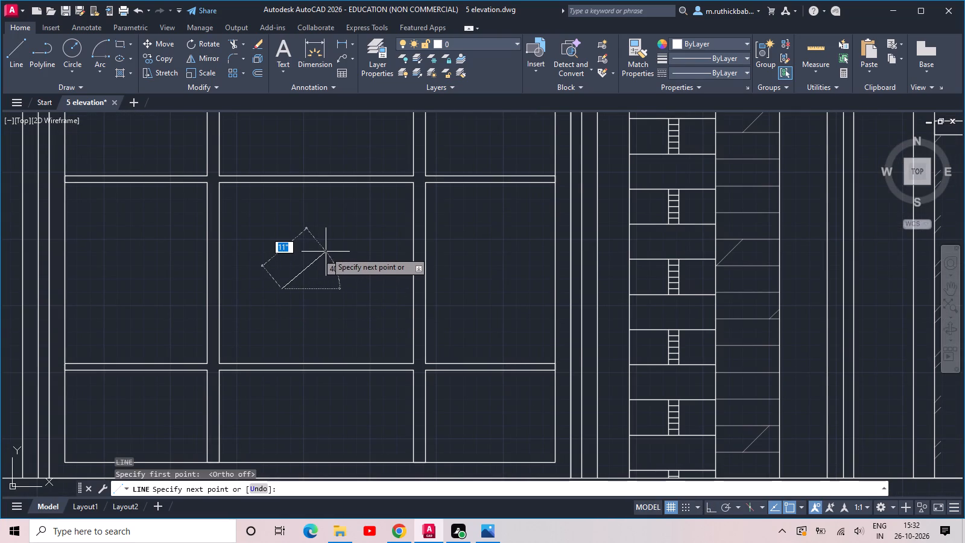
left_click(326, 252)
key("space")
key("space")
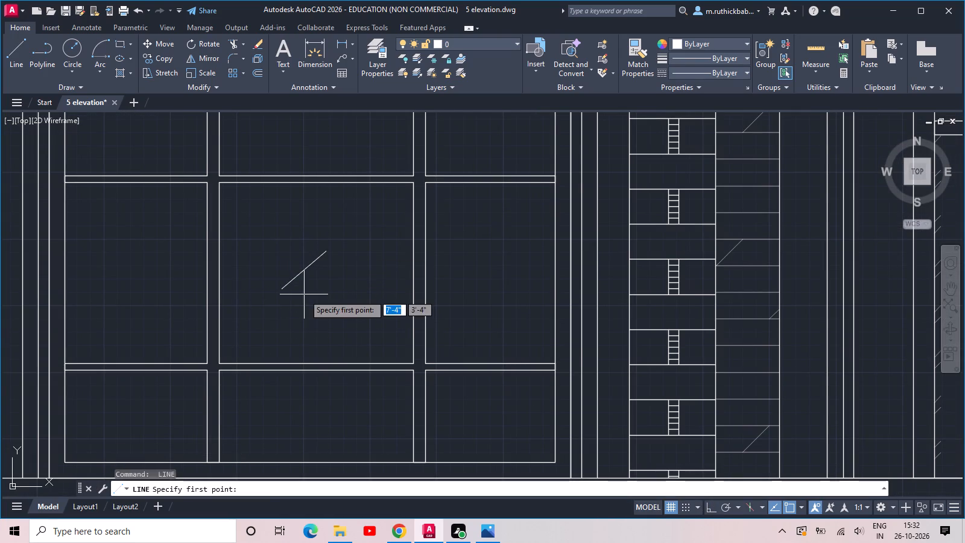
left_click_drag(304, 294, 309, 288)
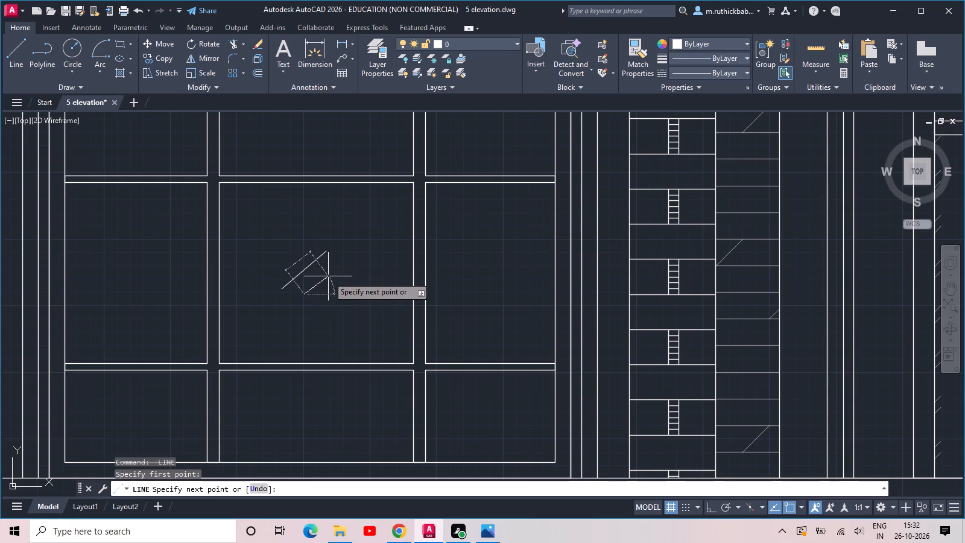
left_click(328, 276)
key("Escape")
Copy the pair of glass strokes into the two middle-row side panes of the left ground-floor window.
left_click_drag(347, 295, 342, 293)
left_click(258, 213)
key("c")
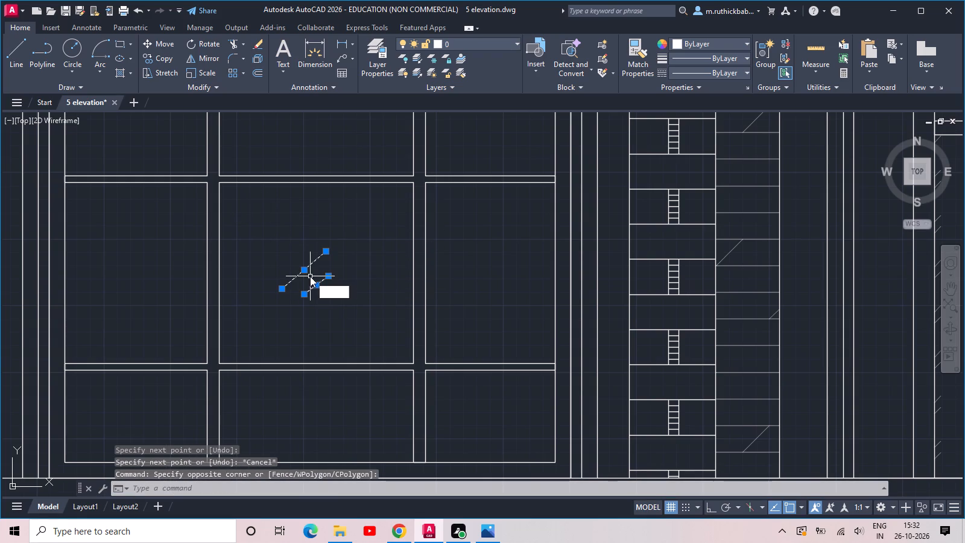
key("o")
key("space")
left_click(318, 285)
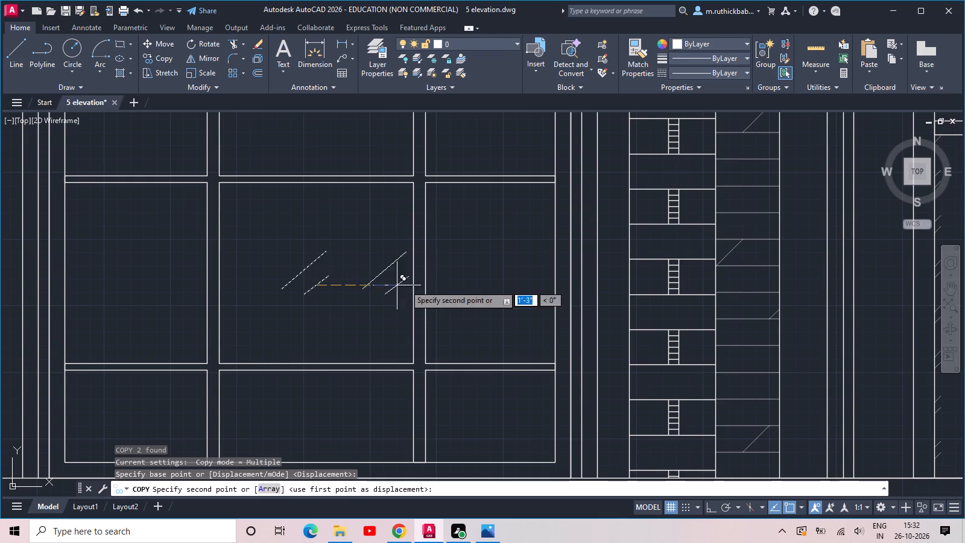
left_click(496, 281)
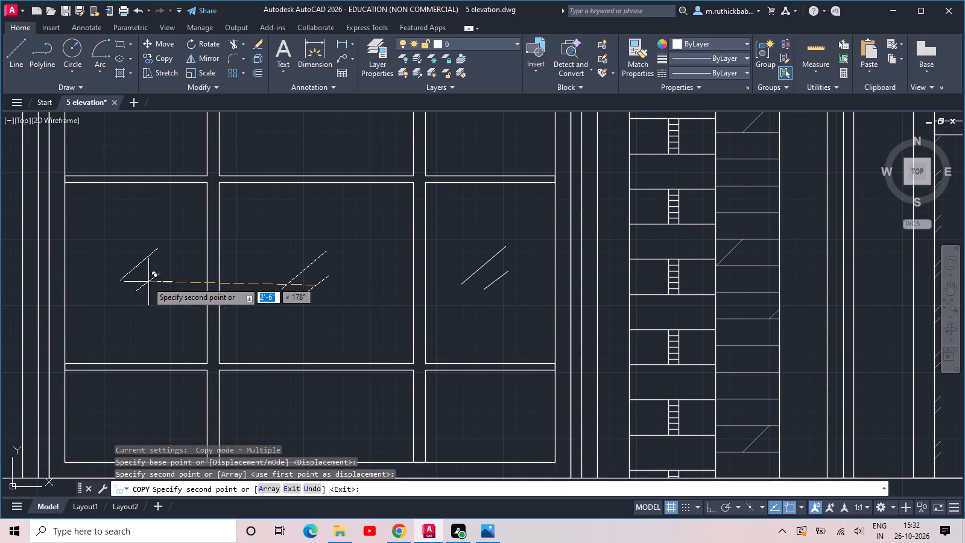
left_click(136, 282)
Copy the same glass strokes into the three middle-row panes of the right ground-floor window.
scroll(233, 287, "down", 2)
middle_click_drag(653, 297, 182, 340)
scroll(393, 330, "up", 3)
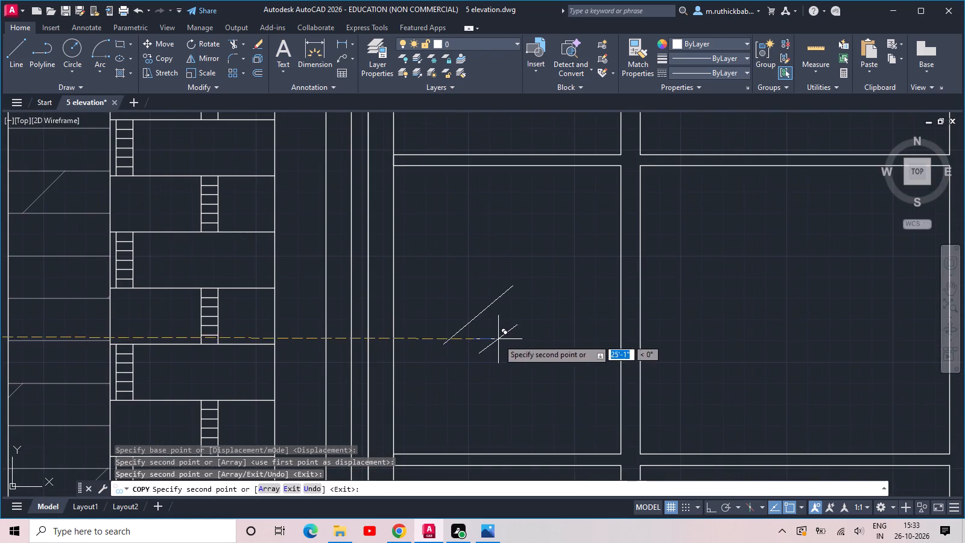
middle_click_drag(498, 339, 329, 261)
scroll(330, 261, "down", 1)
left_click(337, 252)
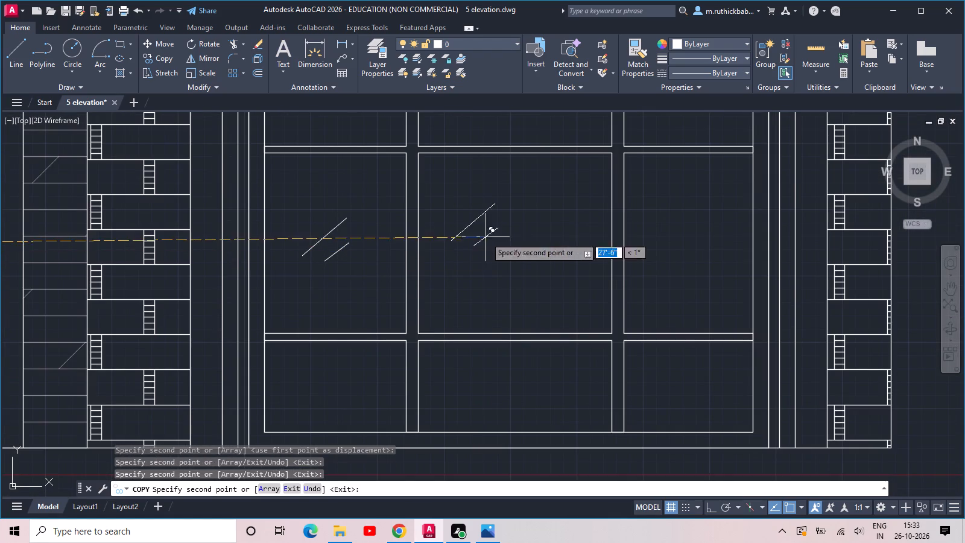
left_click(526, 249)
left_click(694, 246)
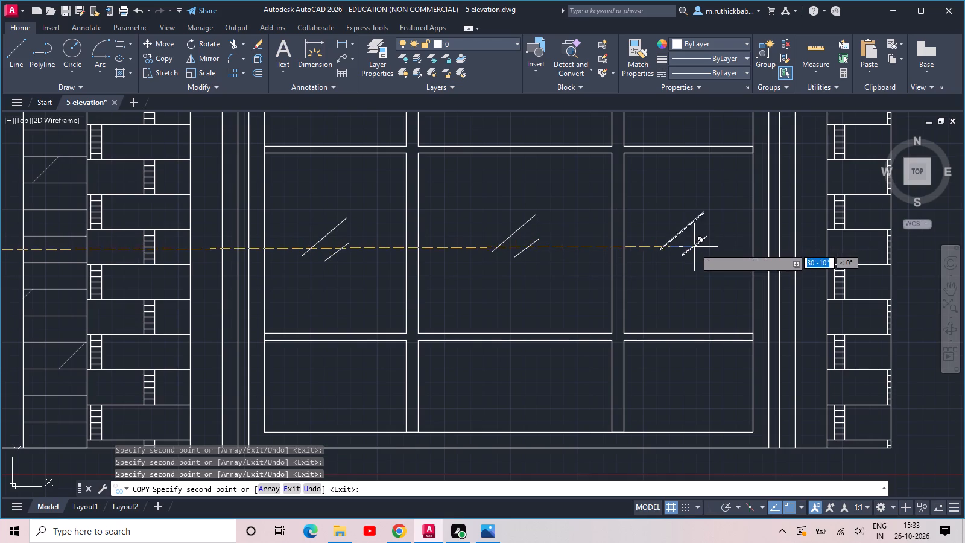
Copy the glass strokes into the central opening's outer arch, inner arch and the three middle panes below the arches.
scroll(675, 365, "down", 3)
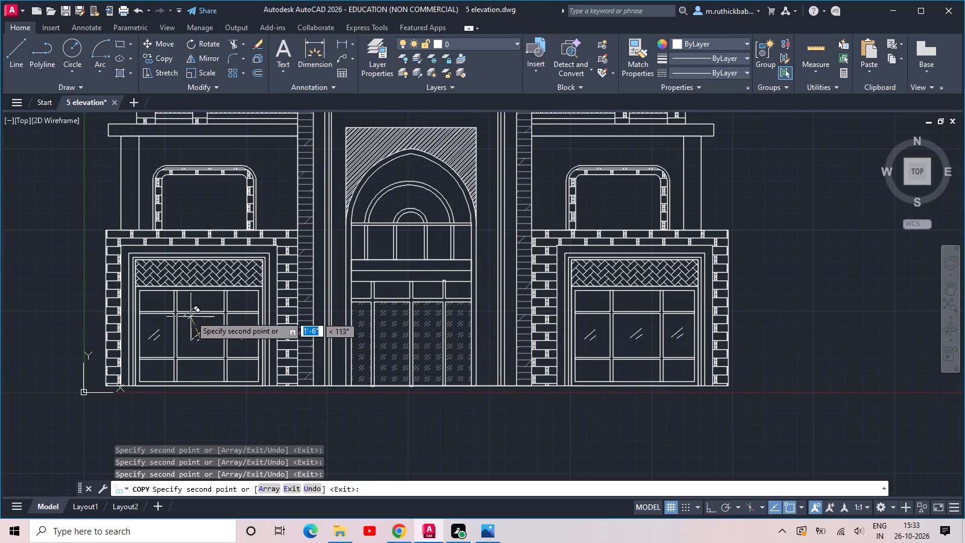
scroll(202, 305, "up", 1)
scroll(204, 305, "down", 1)
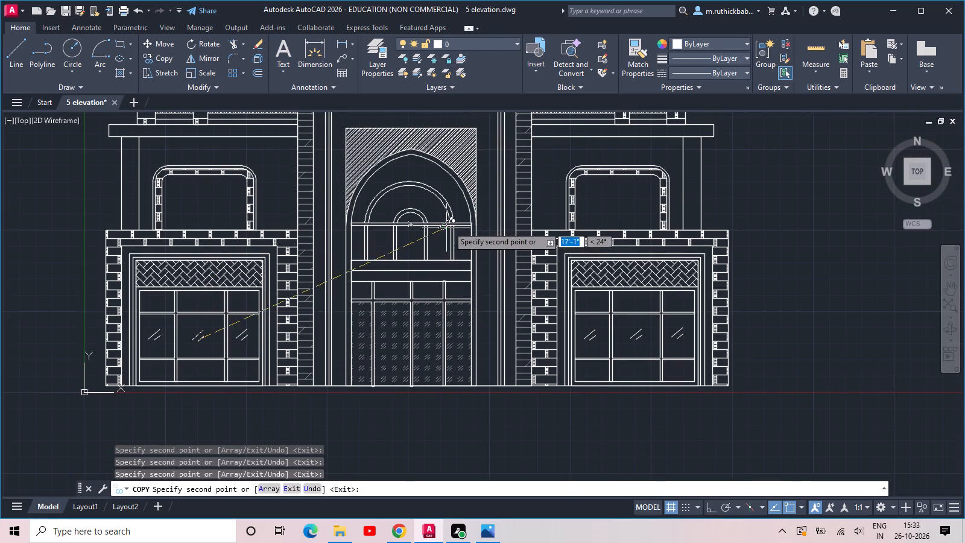
scroll(423, 209, "up", 1)
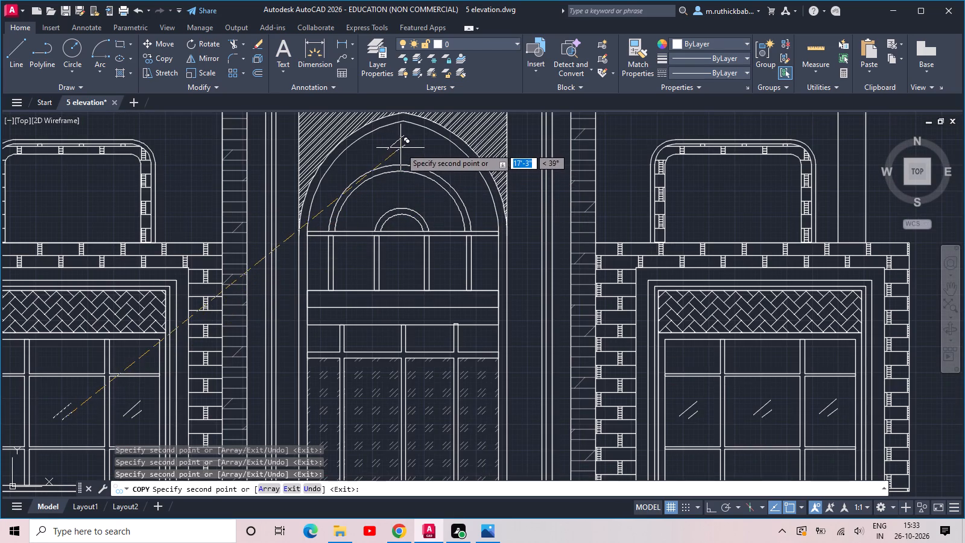
left_click(400, 148)
left_click(397, 193)
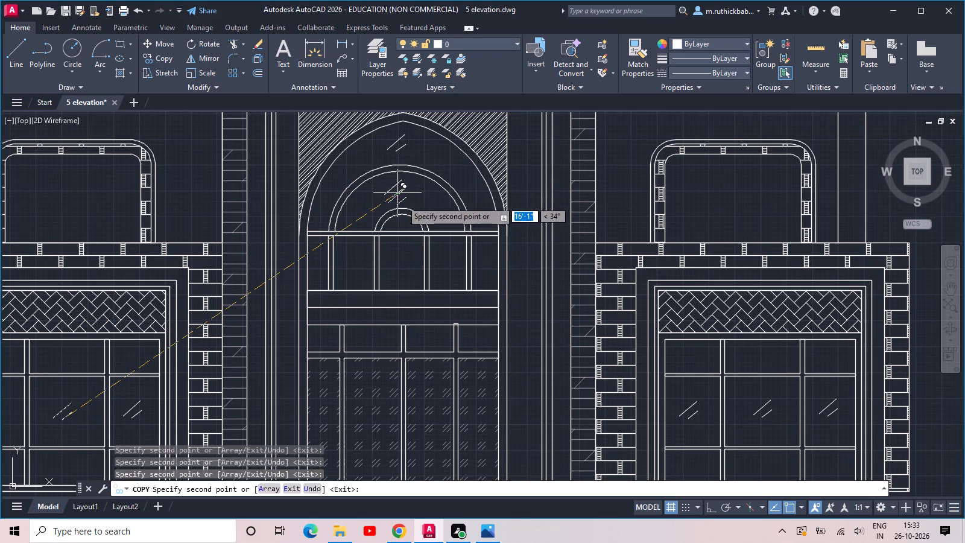
left_click(403, 267)
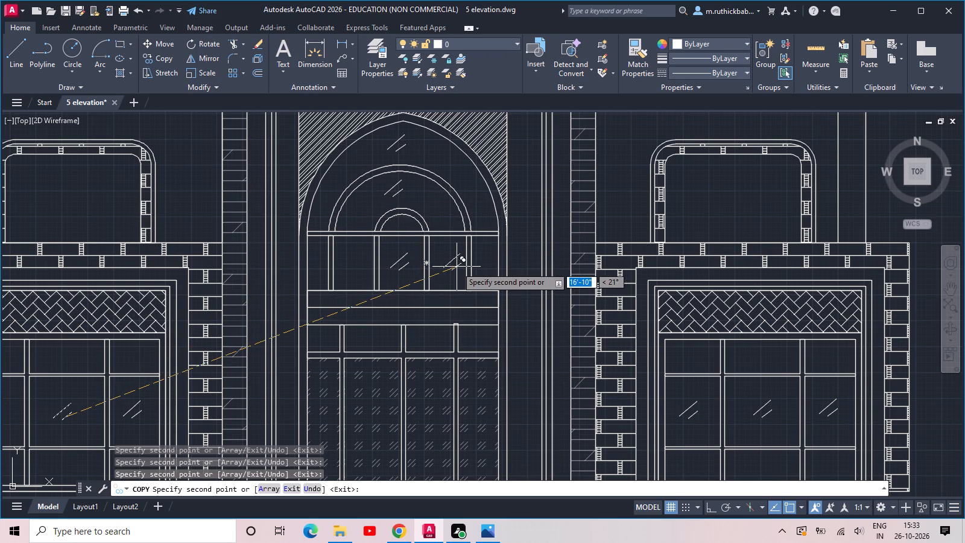
left_click(457, 267)
left_click(355, 266)
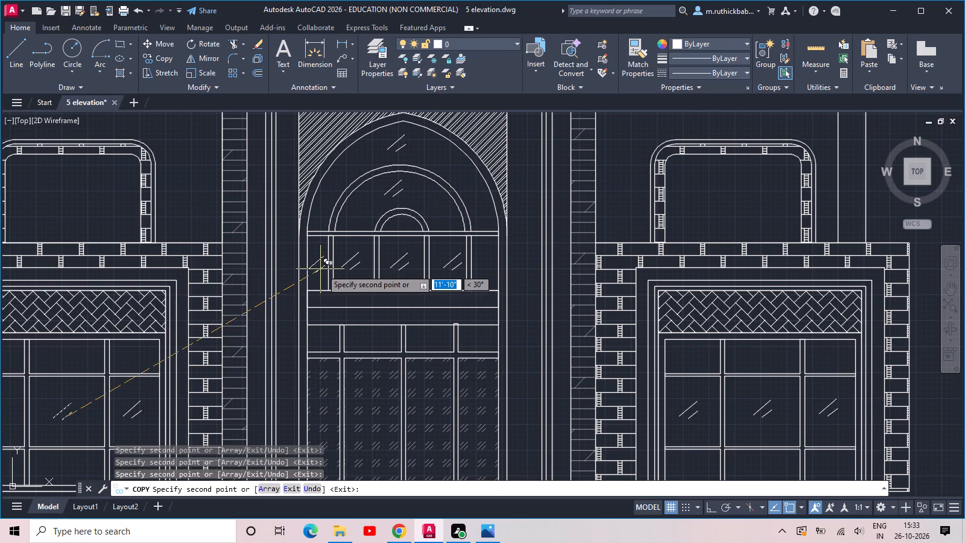
Copy the glass strokes into the four small panes directly above the hatched door glazing, and finish copying.
scroll(470, 279, "down", 2)
scroll(446, 301, "up", 4)
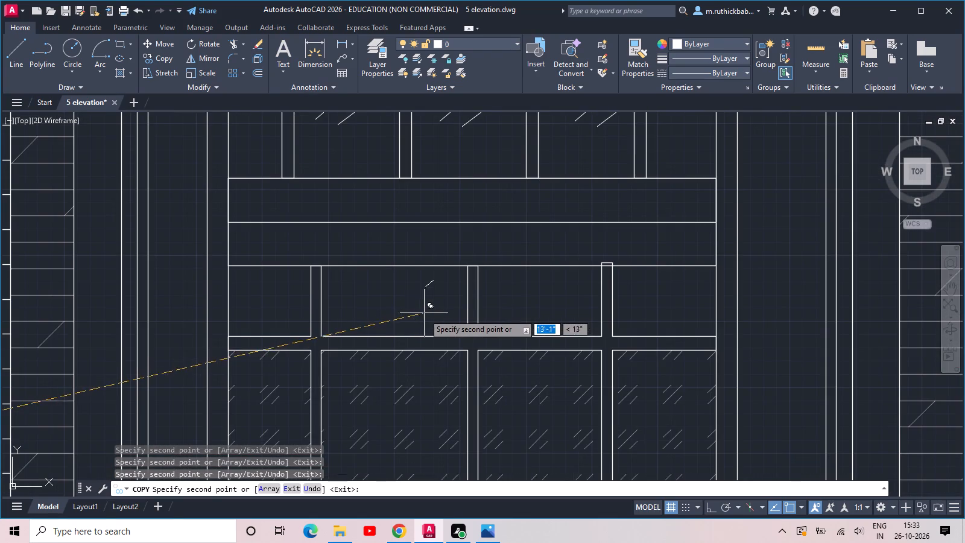
left_click_drag(403, 312, 411, 313)
left_click(536, 311)
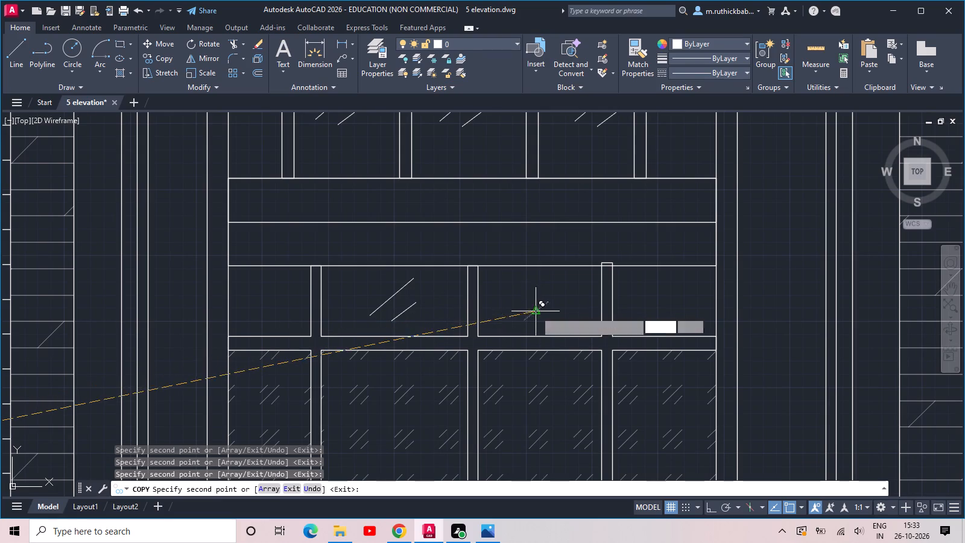
left_click(664, 314)
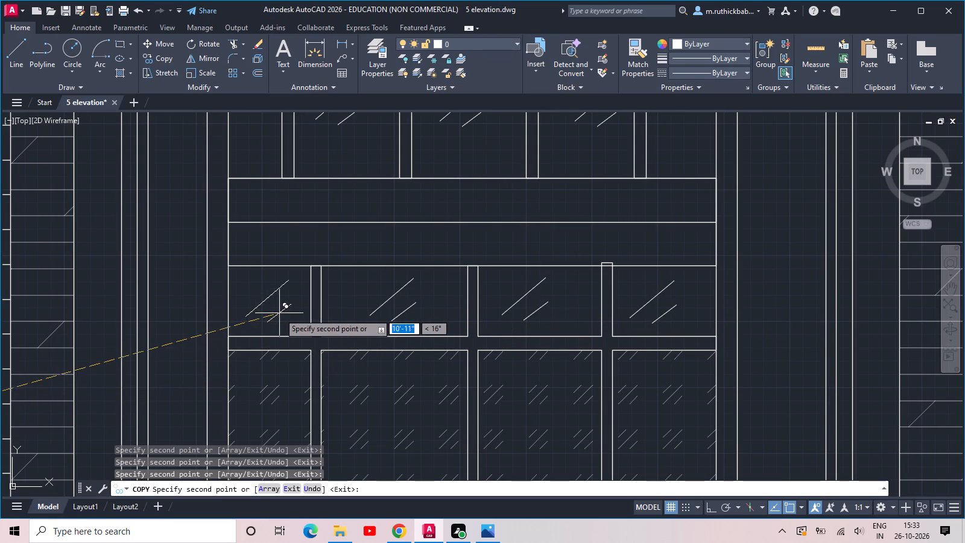
left_click(279, 313)
scroll(300, 304, "down", 4)
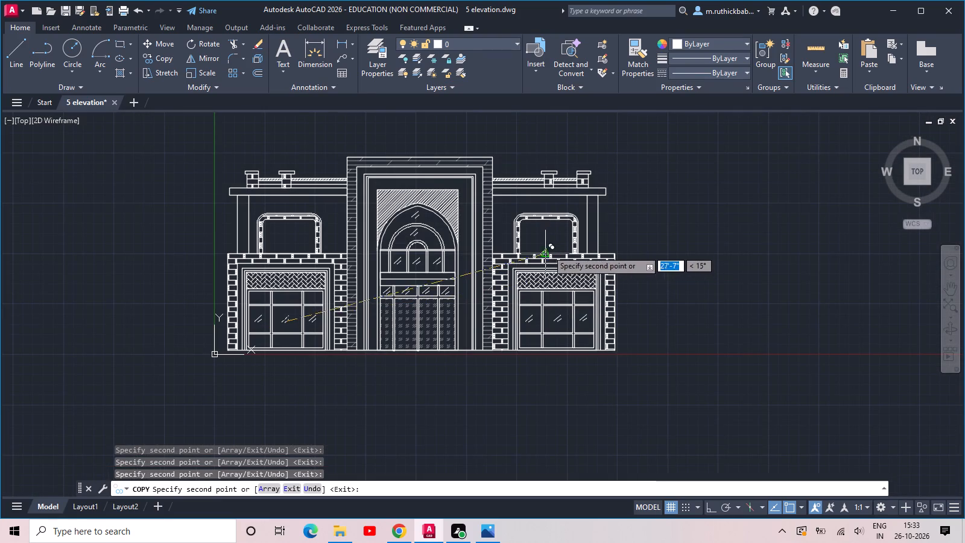
key("Escape")
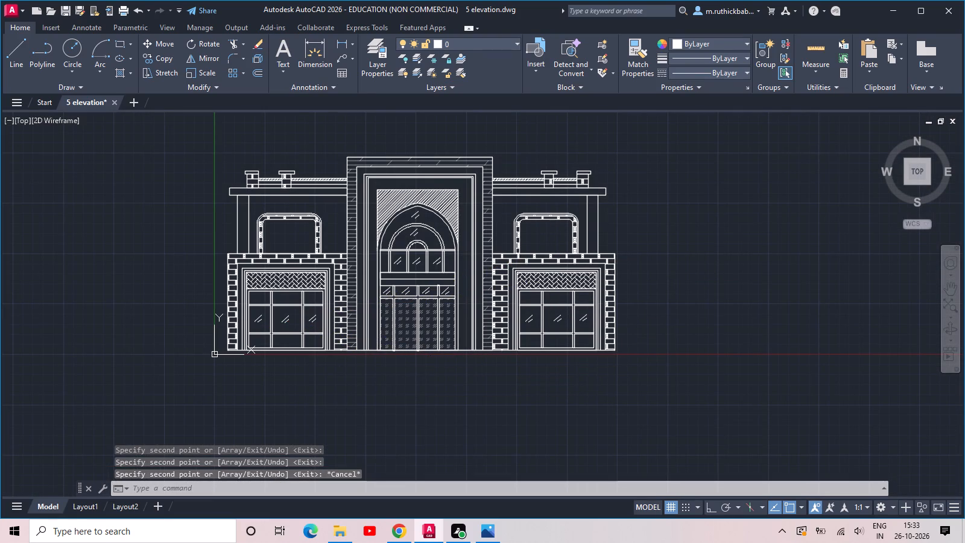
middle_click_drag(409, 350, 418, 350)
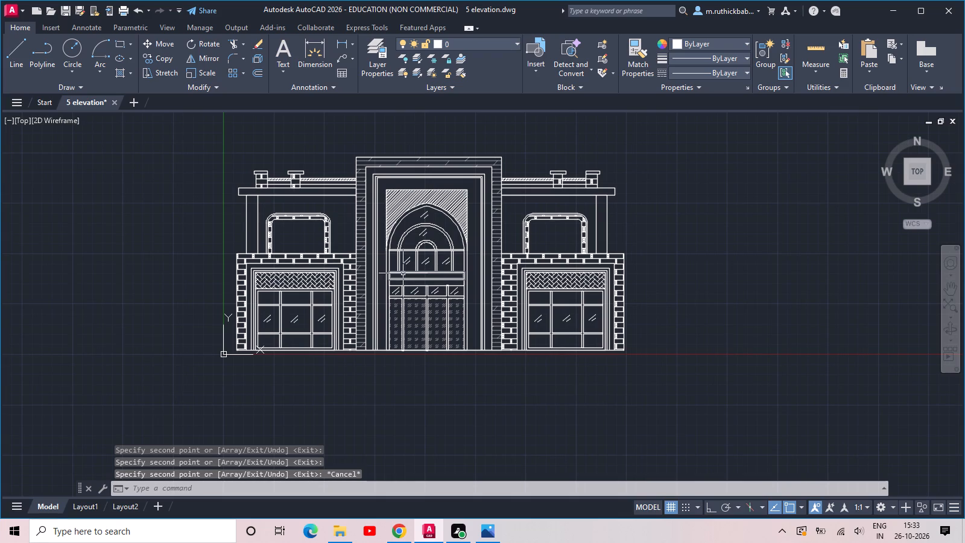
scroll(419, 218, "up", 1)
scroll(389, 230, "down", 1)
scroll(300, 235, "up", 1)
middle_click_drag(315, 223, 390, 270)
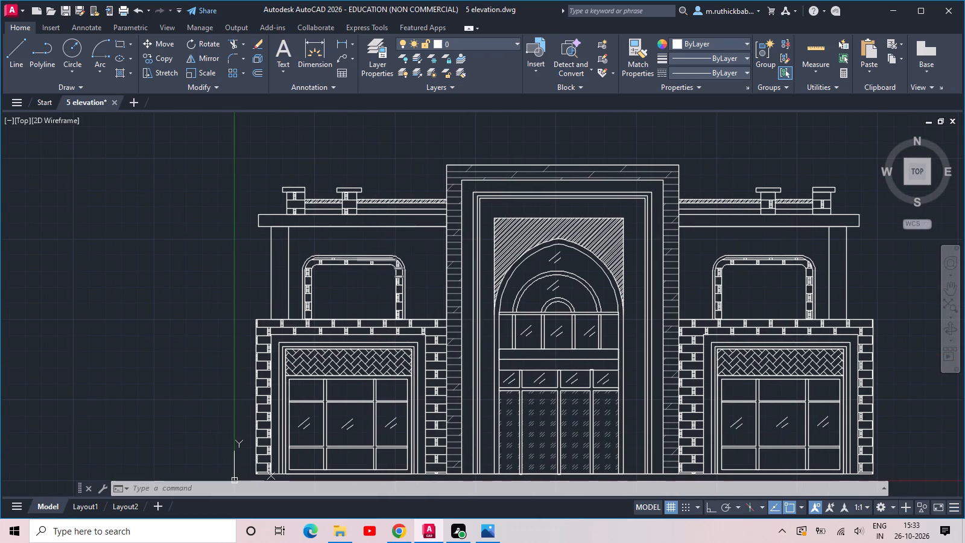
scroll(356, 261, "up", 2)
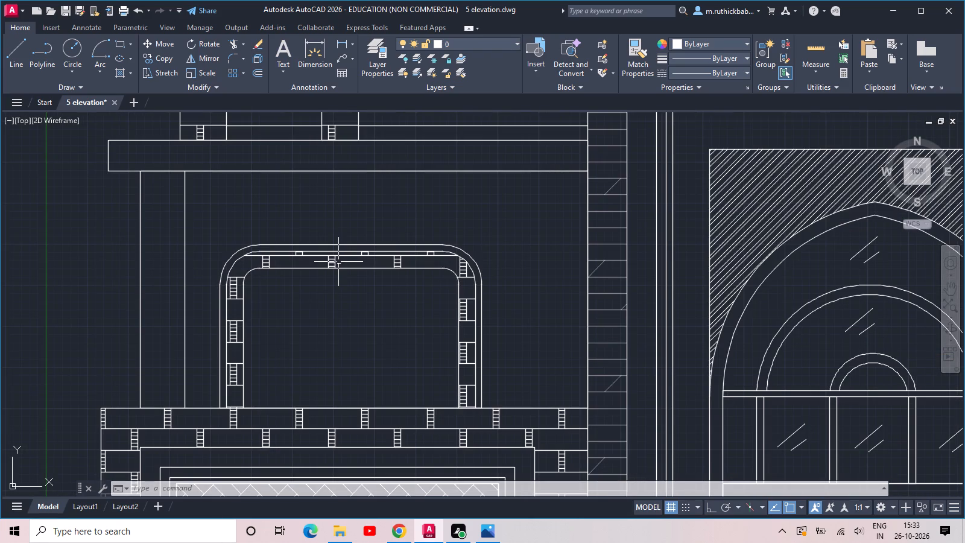
Save the elevation drawing.
scroll(338, 262, "up", 3)
scroll(338, 262, "down", 5)
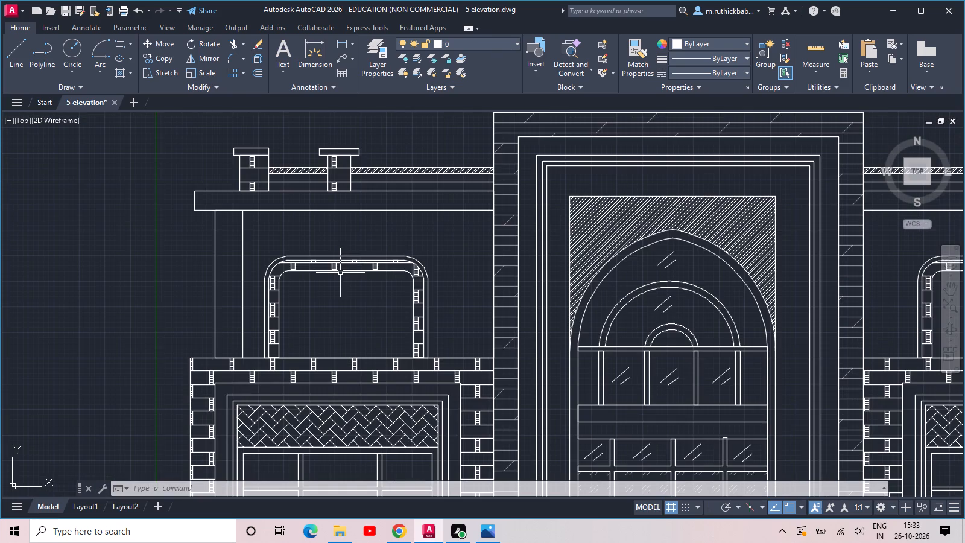
key("ctrl+s")
key("ctrl+s")
Examine the whole elevation, including its central bay, right wing and both side windows.
scroll(340, 273, "down", 3)
middle_click_drag(479, 340, 411, 311)
scroll(524, 331, "up", 1)
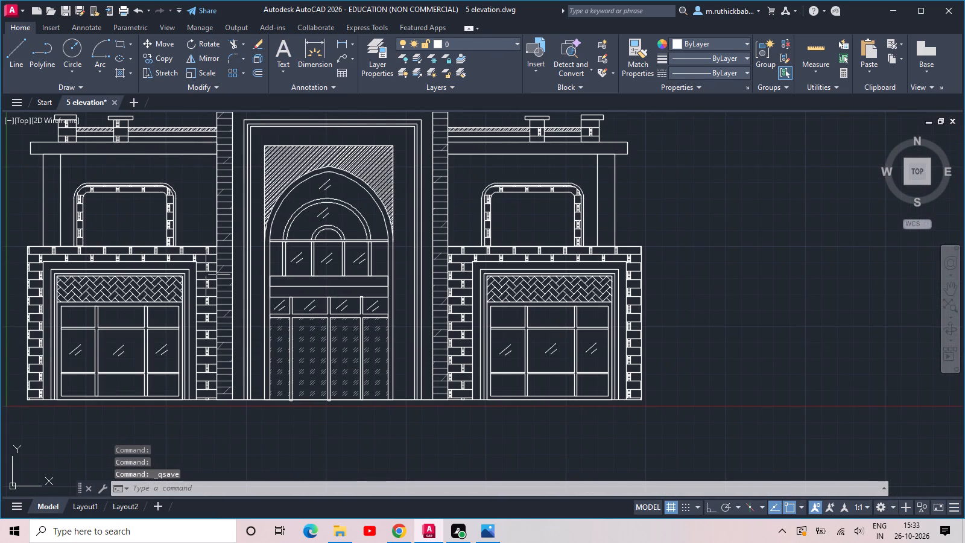
middle_click_drag(145, 287, 233, 280)
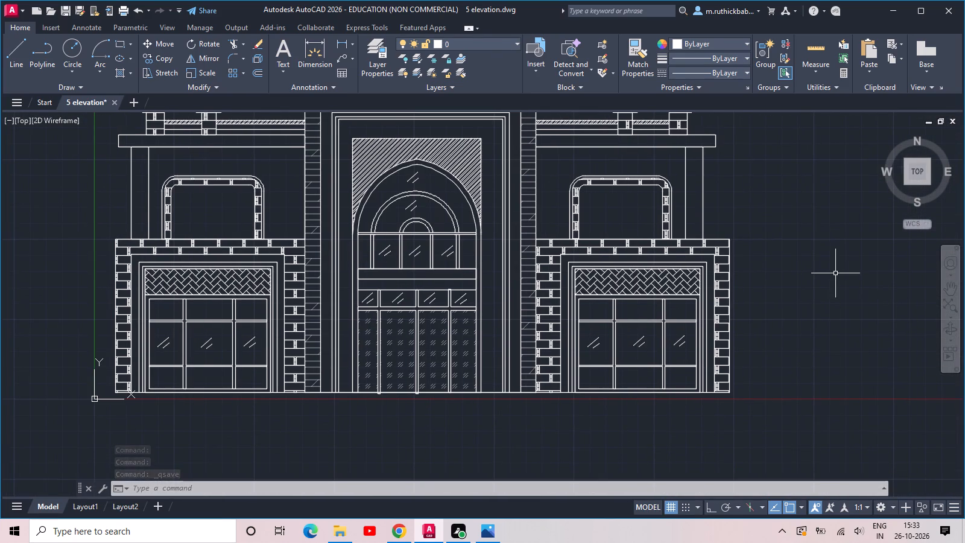
middle_click_drag(806, 290, 699, 368)
scroll(595, 264, "up", 1)
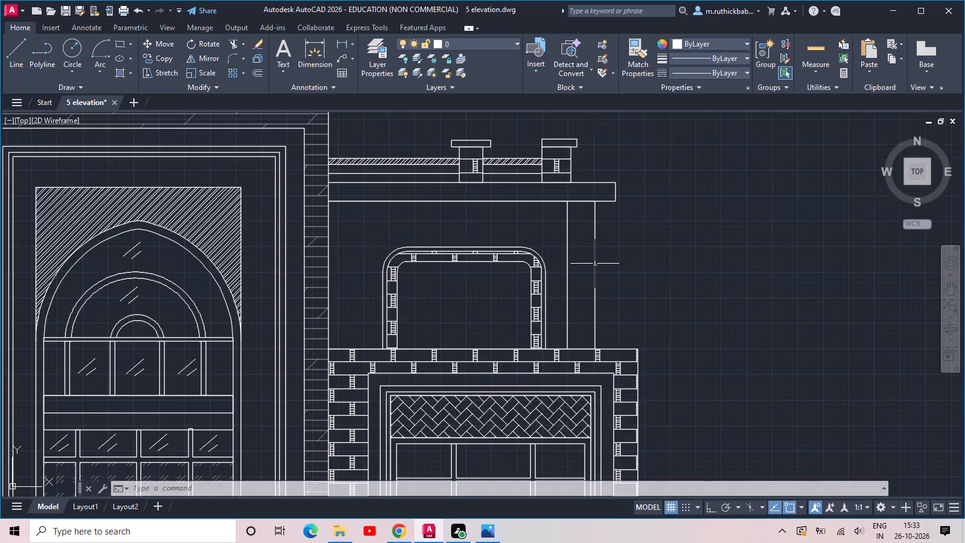
scroll(595, 264, "down", 1)
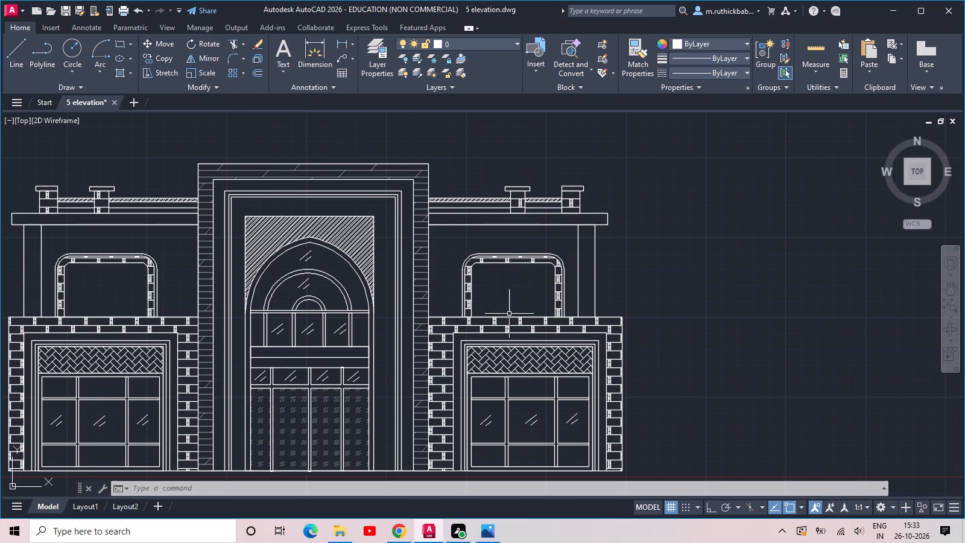
scroll(574, 306, "down", 2)
scroll(574, 306, "up", 1)
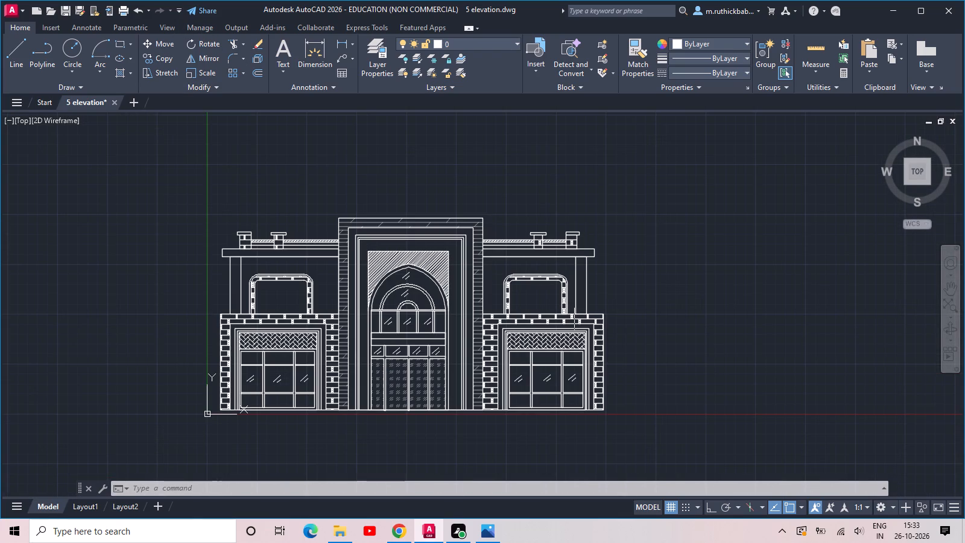
Insert the Trees - Imperial block from the tool palettes and move it beside the building's right wing.
key("ctrl+3")
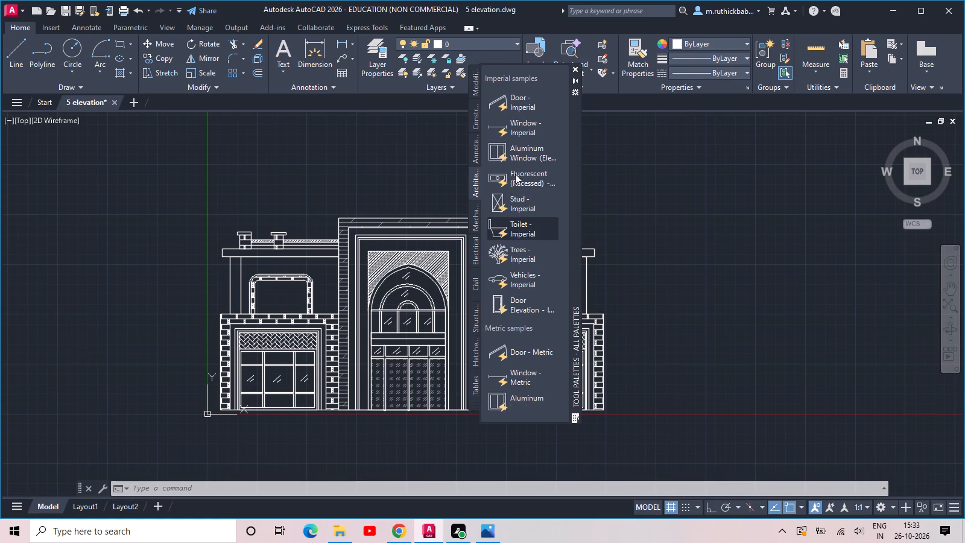
left_click_drag(514, 252, 657, 408)
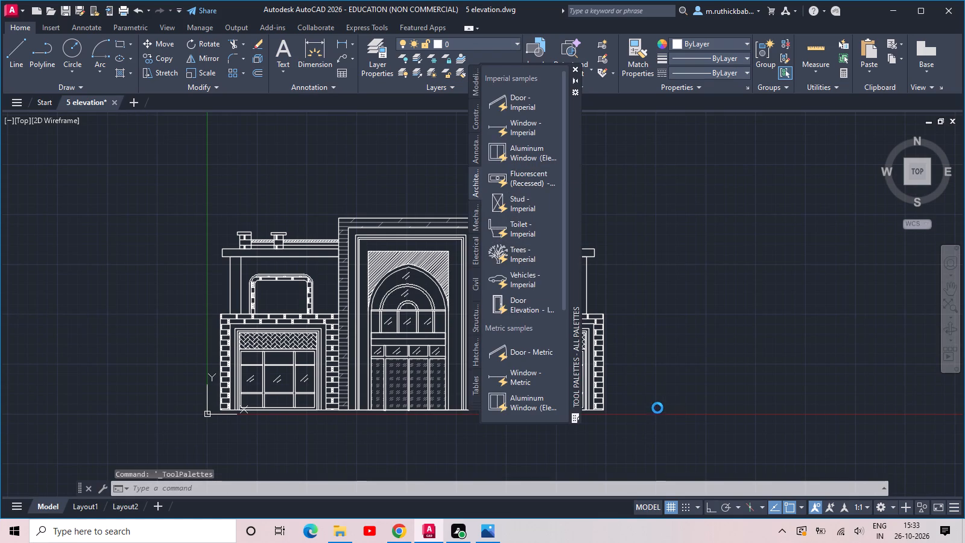
left_click_drag(657, 408, 656, 412)
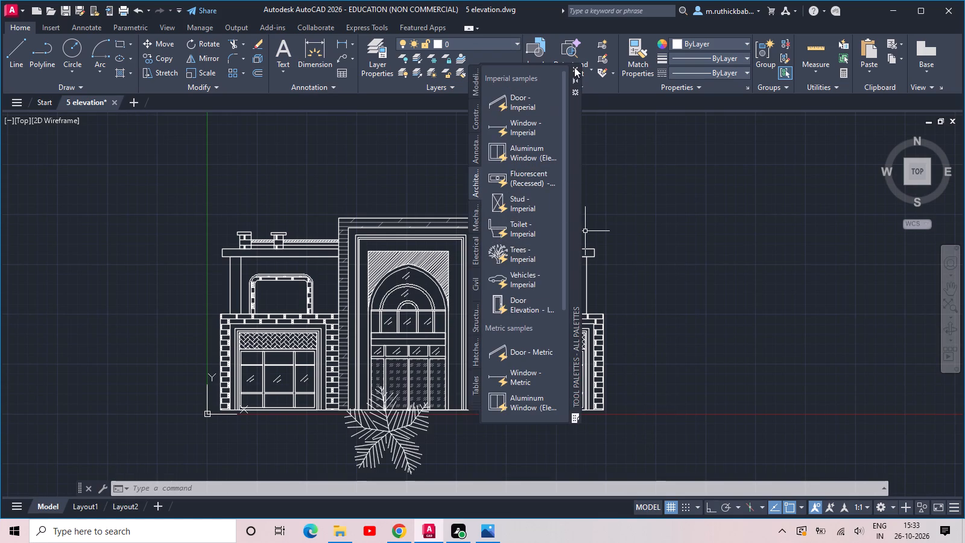
left_click(574, 67)
left_click_drag(395, 440, 504, 434)
left_click_drag(390, 434, 612, 413)
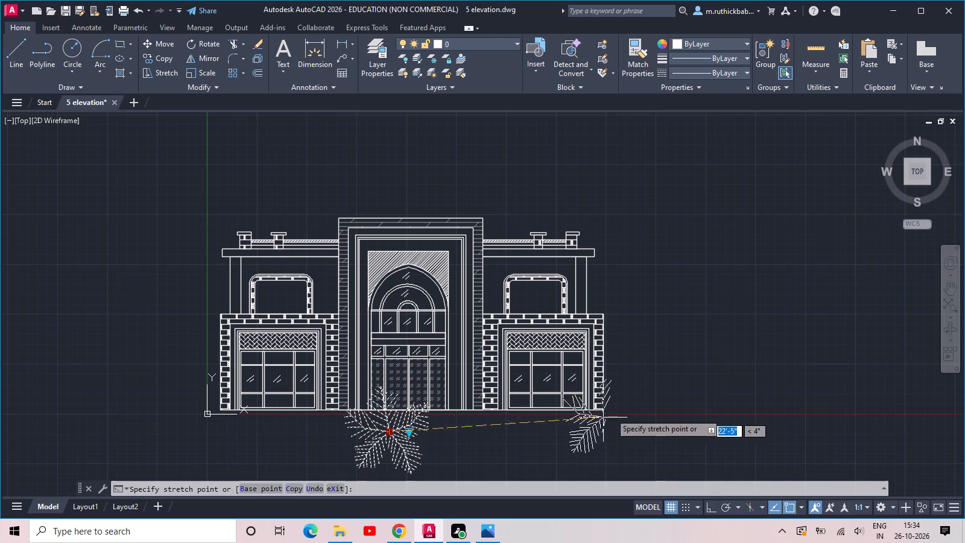
left_click_drag(612, 413, 665, 404)
left_click(662, 401)
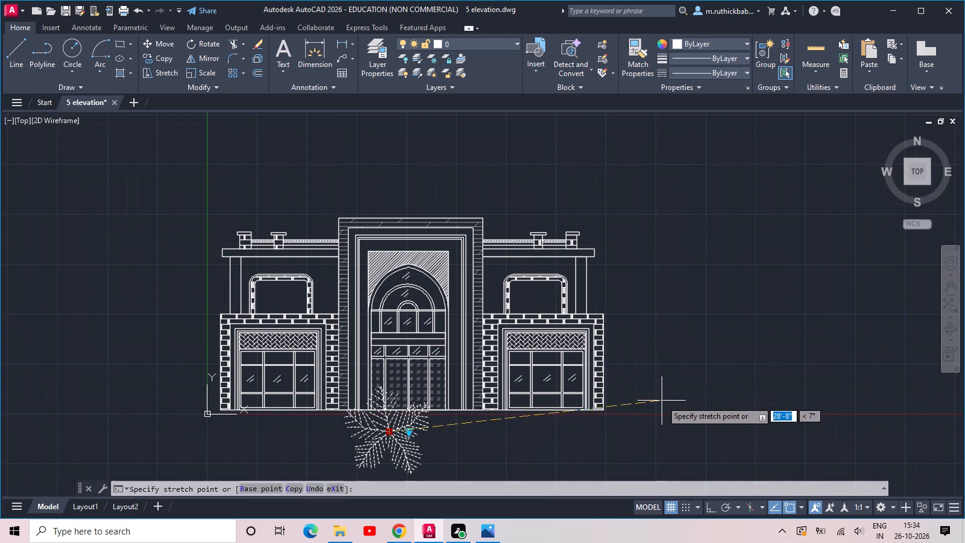
Switch the tree block's view to Palm (Elevation).
left_click(683, 402)
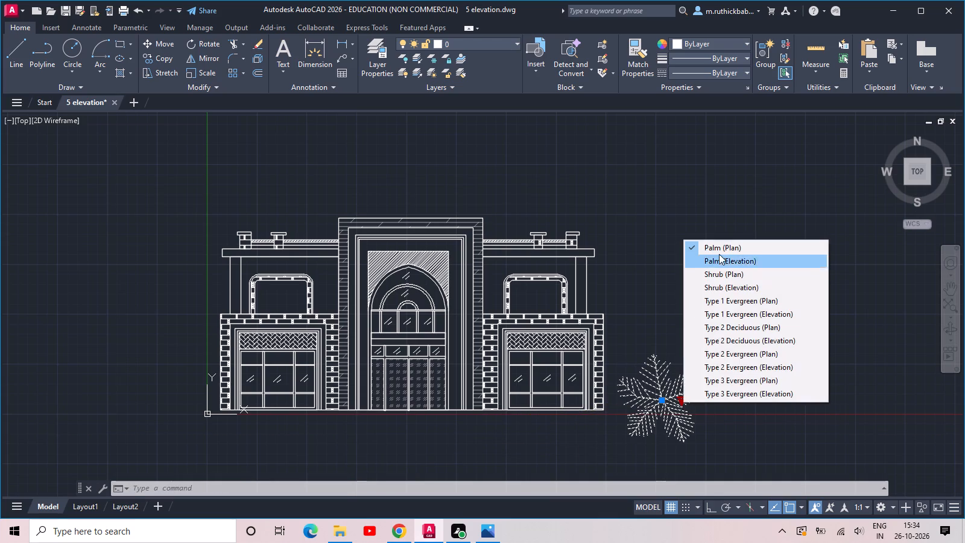
left_click(721, 262)
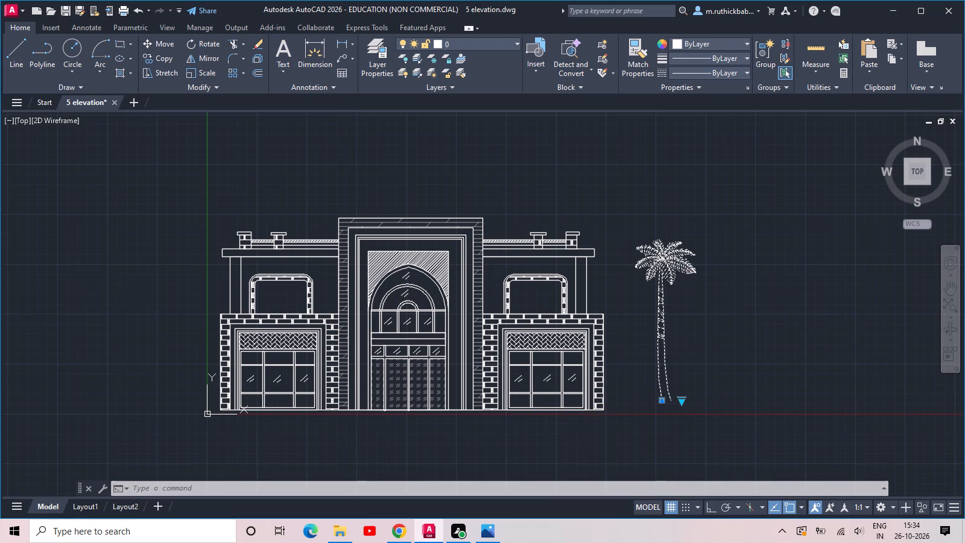
Move the palm closer to the right wing's outer wall, with its trunk base at ground level, and deselect it.
left_click(660, 403)
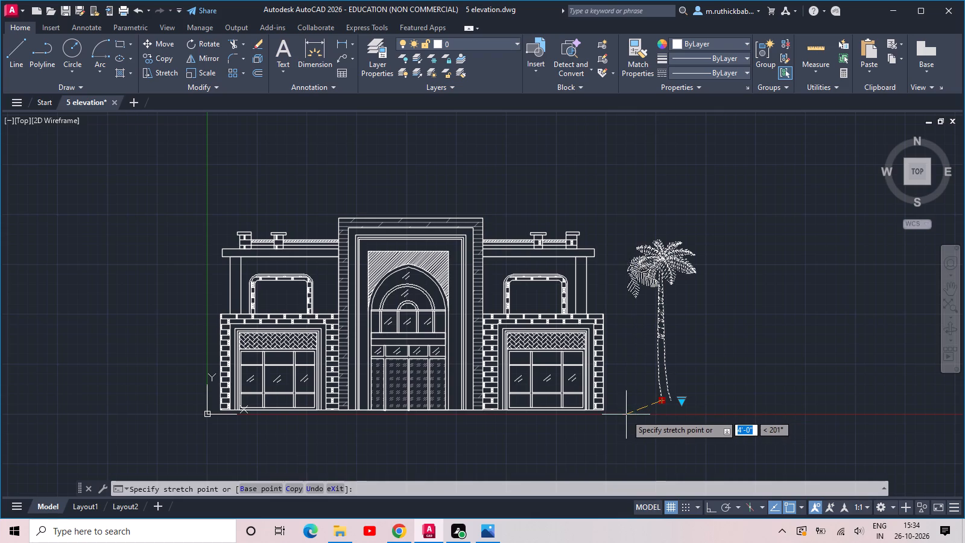
left_click(626, 416)
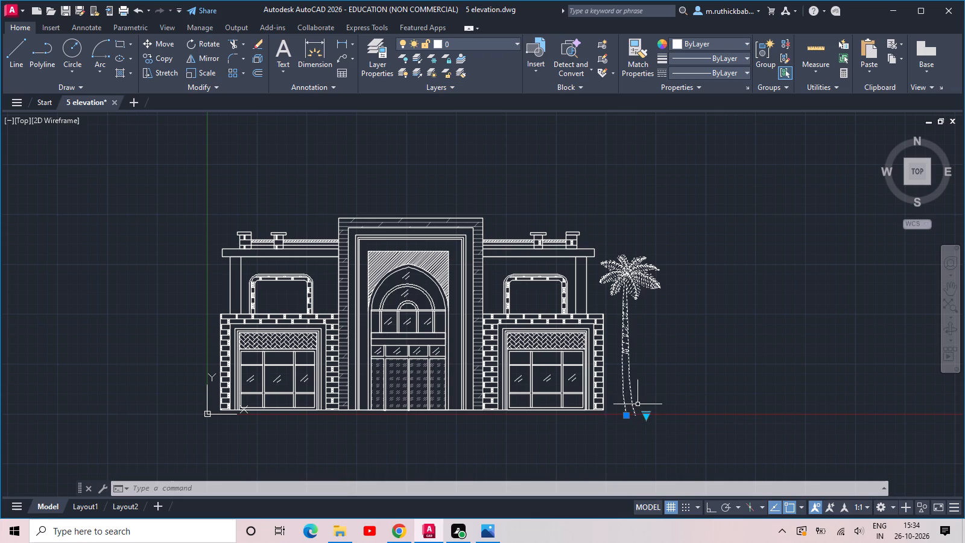
scroll(639, 404, "up", 1)
scroll(639, 404, "down", 1)
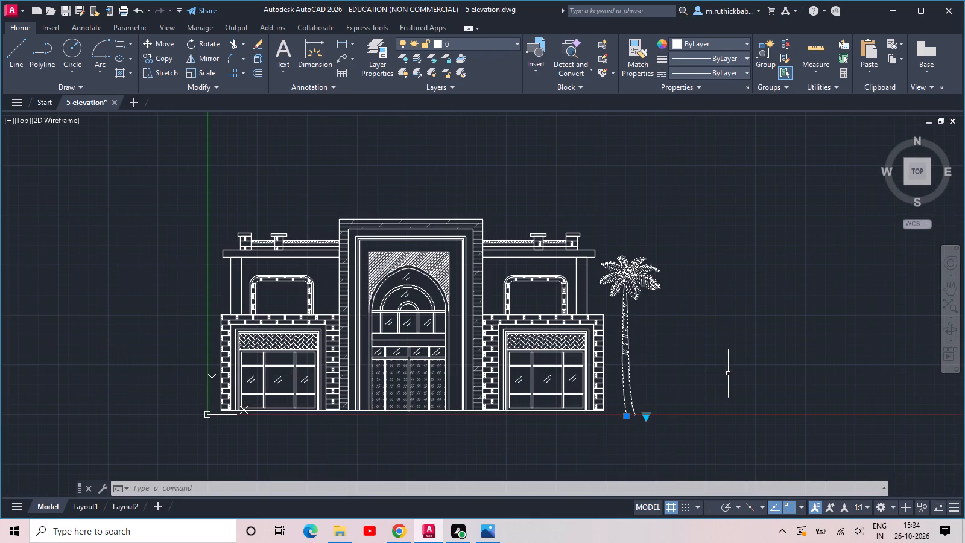
key("Escape")
Place a horizontal single-line text below the building's ground line, turning Ortho on and picking its start point and height freehand.
scroll(715, 378, "down", 1)
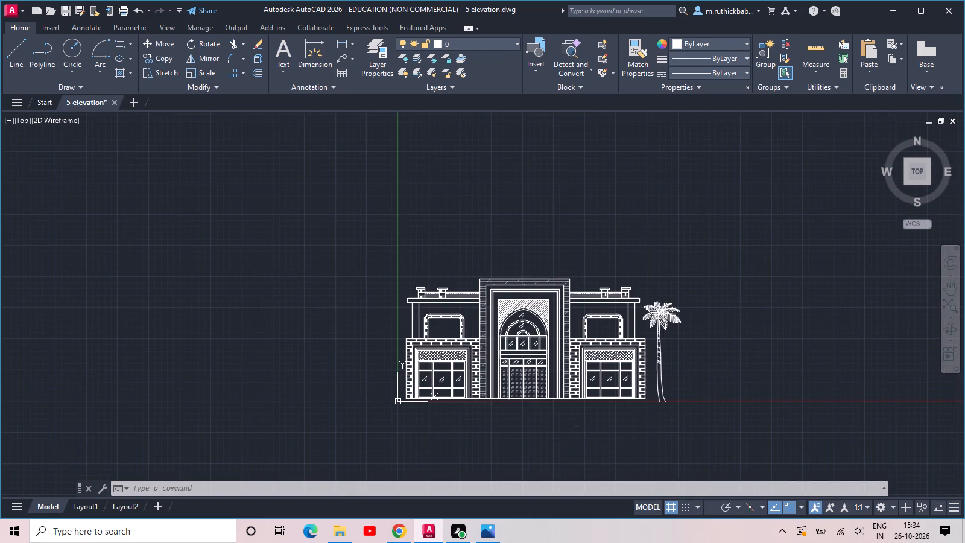
scroll(563, 428, "up", 1)
scroll(505, 419, "up", 2)
middle_click_drag(468, 411, 492, 410)
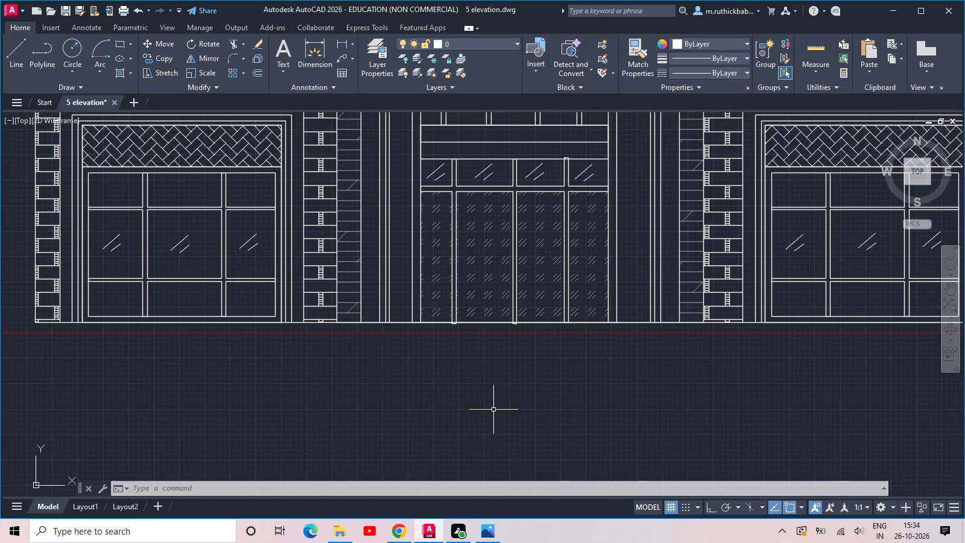
left_click(288, 68)
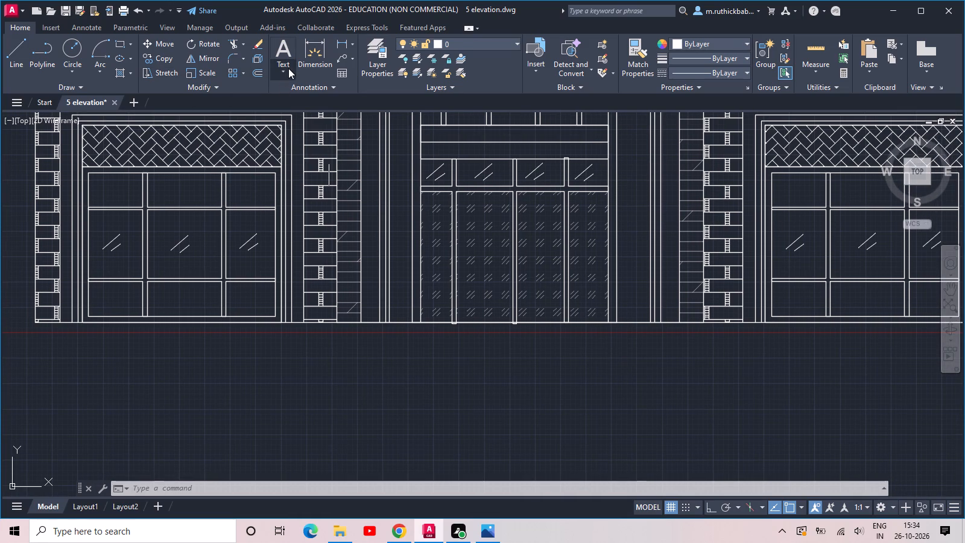
left_click(285, 121)
scroll(280, 139, "down", 2)
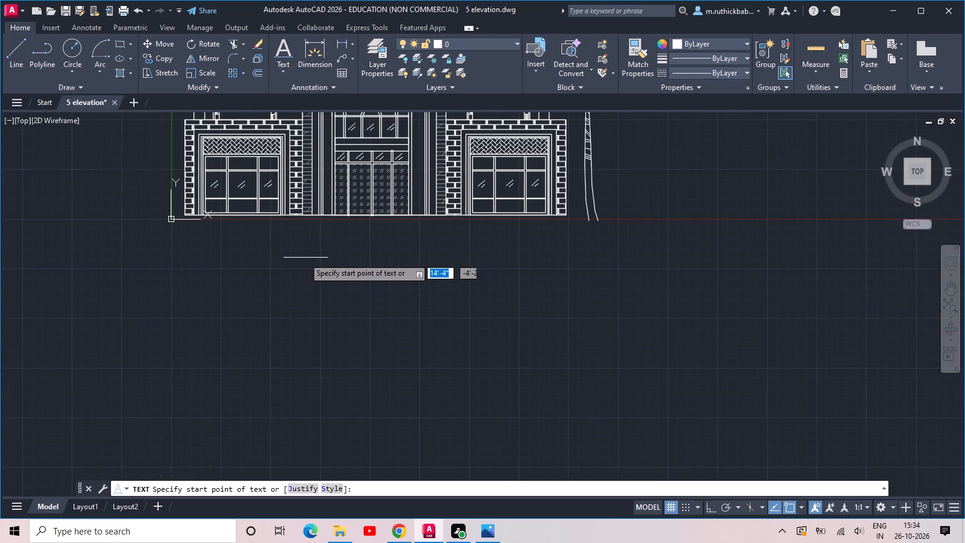
scroll(294, 255, "up", 4)
left_click(259, 209)
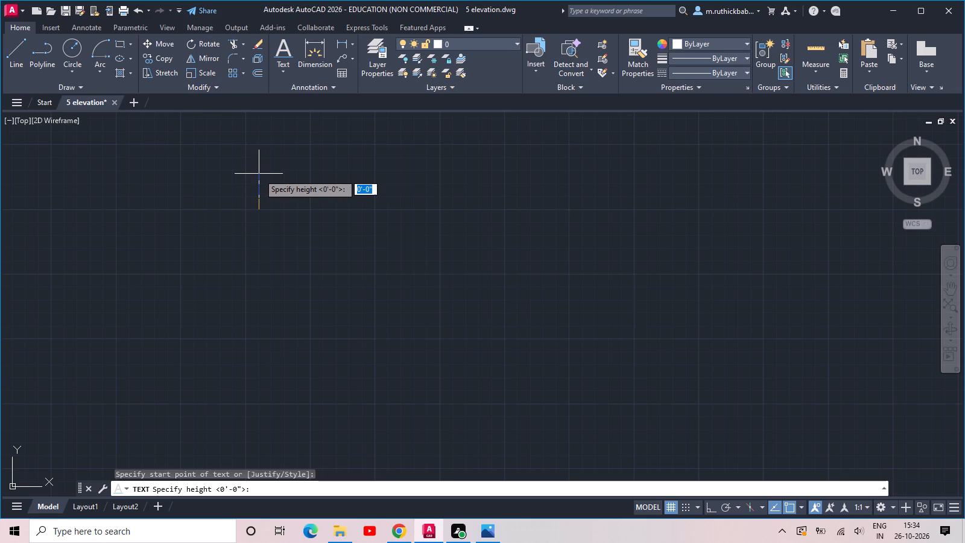
key("ctrl+alt+Tab")
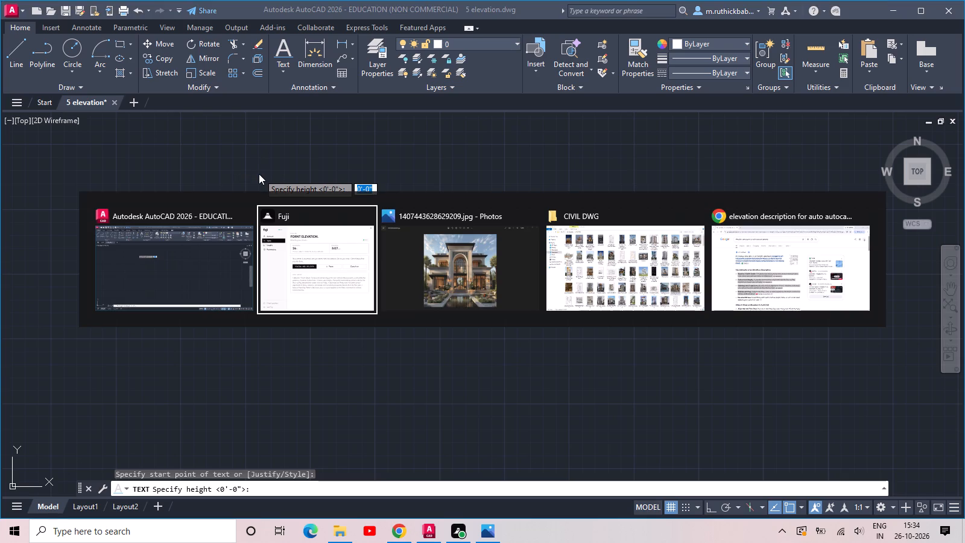
key("Escape")
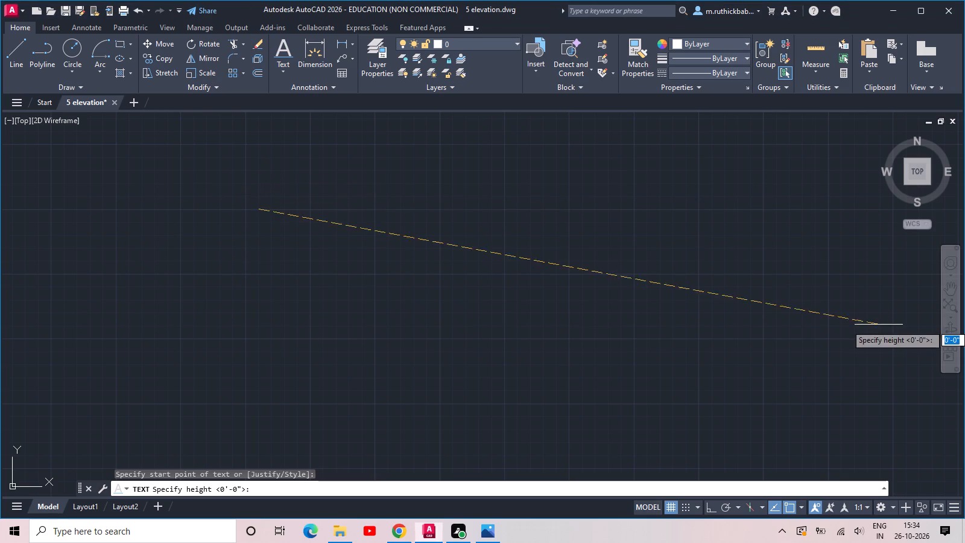
left_click(716, 511)
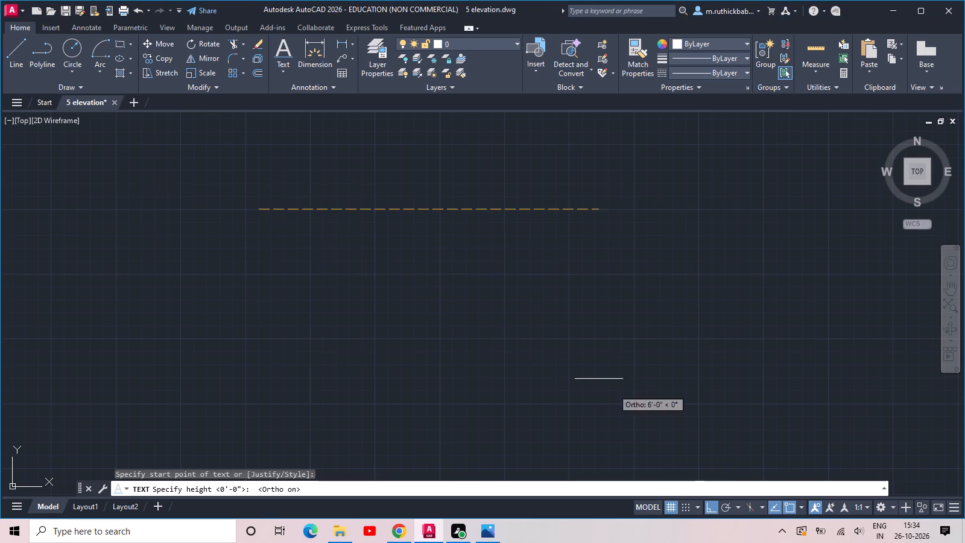
left_click(273, 173)
left_click(845, 213)
middle_click_drag(650, 221, 637, 376)
scroll(637, 380, "down", 1)
scroll(606, 293, "down", 2)
scroll(638, 245, "down", 2)
scroll(492, 221, "down", 1)
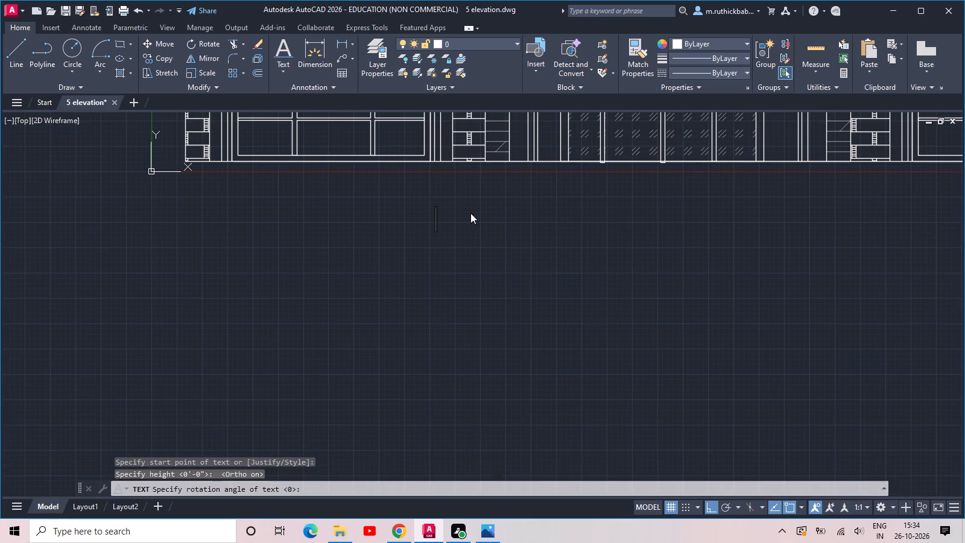
left_click(422, 206)
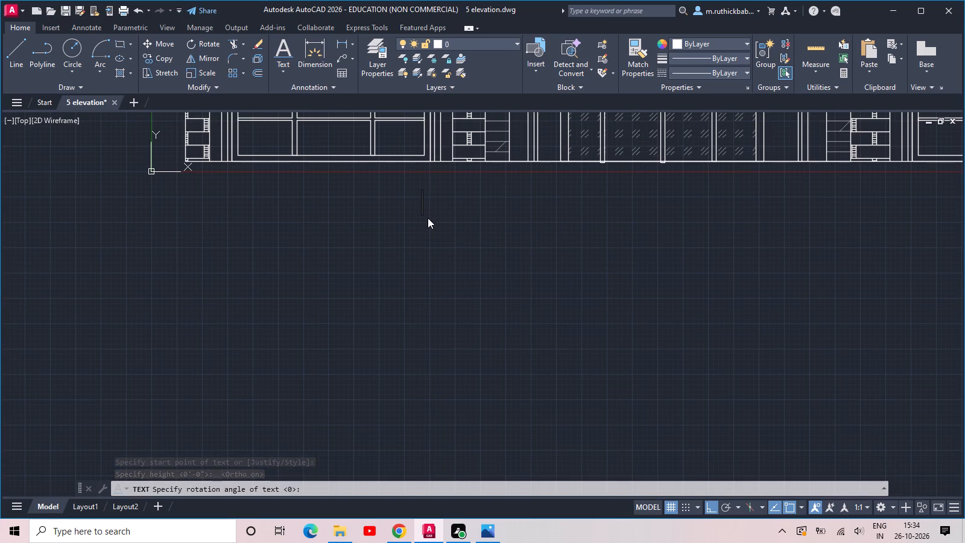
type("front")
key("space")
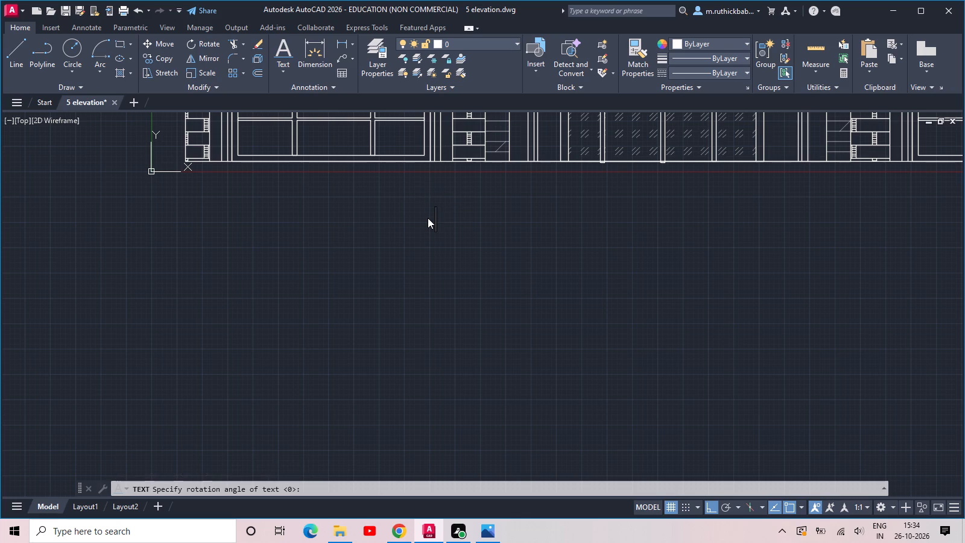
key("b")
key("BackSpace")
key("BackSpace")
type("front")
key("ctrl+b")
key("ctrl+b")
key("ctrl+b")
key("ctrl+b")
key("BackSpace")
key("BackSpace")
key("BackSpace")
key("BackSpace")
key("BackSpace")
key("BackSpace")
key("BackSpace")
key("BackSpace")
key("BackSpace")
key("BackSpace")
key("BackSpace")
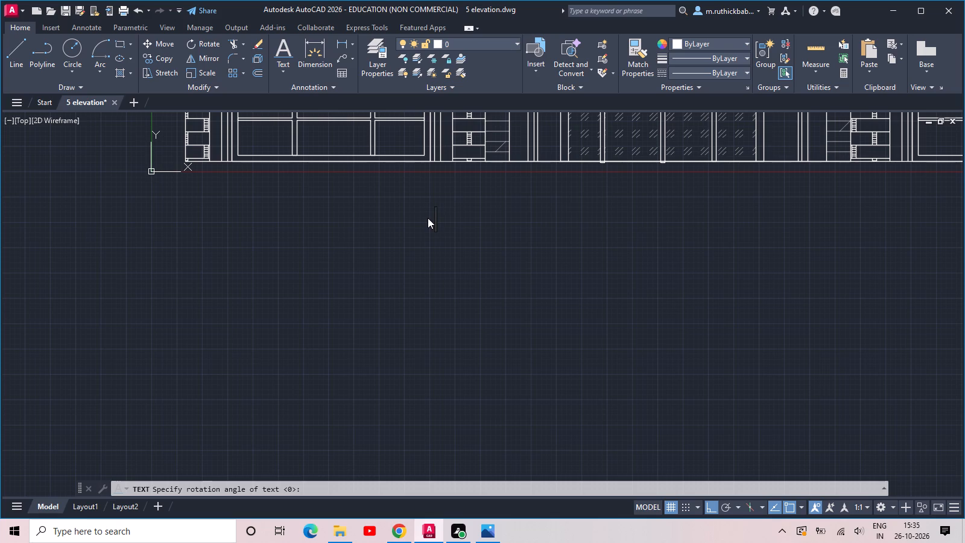
Enter the title FRONT ELEVATION OF VILLA as the text below the building and finish it.
type("FRO")
type("NT")
key("space")
type("ELEVATION")
key("space")
type("OF")
key("space")
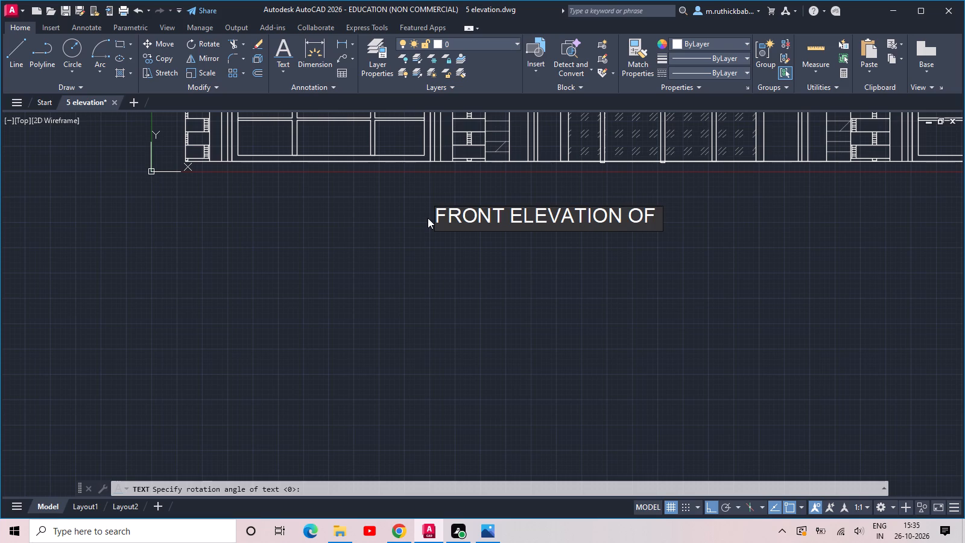
type("VILLA")
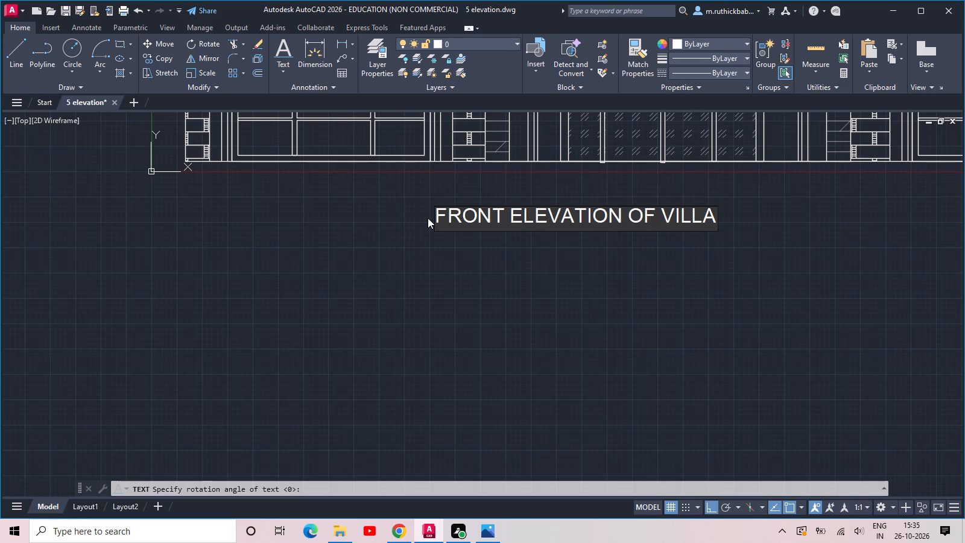
key("Return")
key("Return")
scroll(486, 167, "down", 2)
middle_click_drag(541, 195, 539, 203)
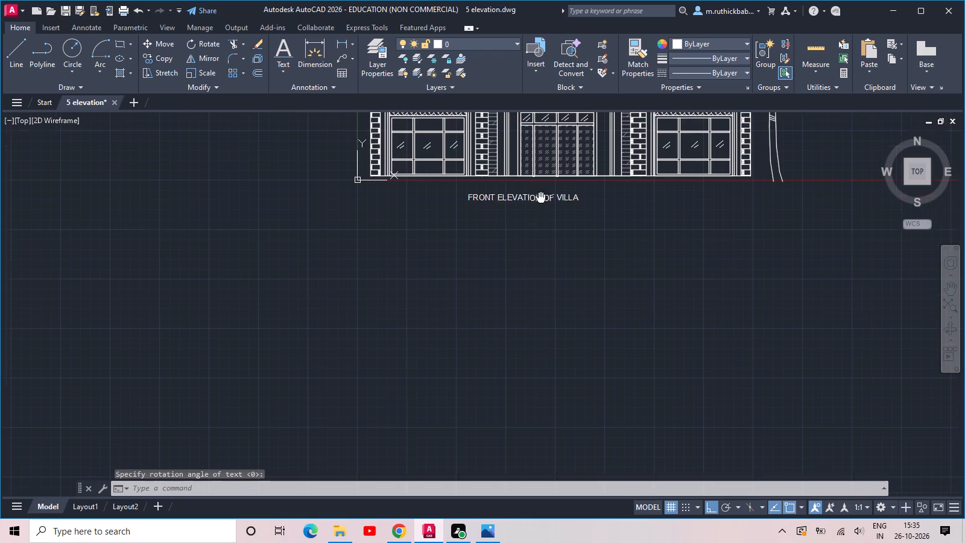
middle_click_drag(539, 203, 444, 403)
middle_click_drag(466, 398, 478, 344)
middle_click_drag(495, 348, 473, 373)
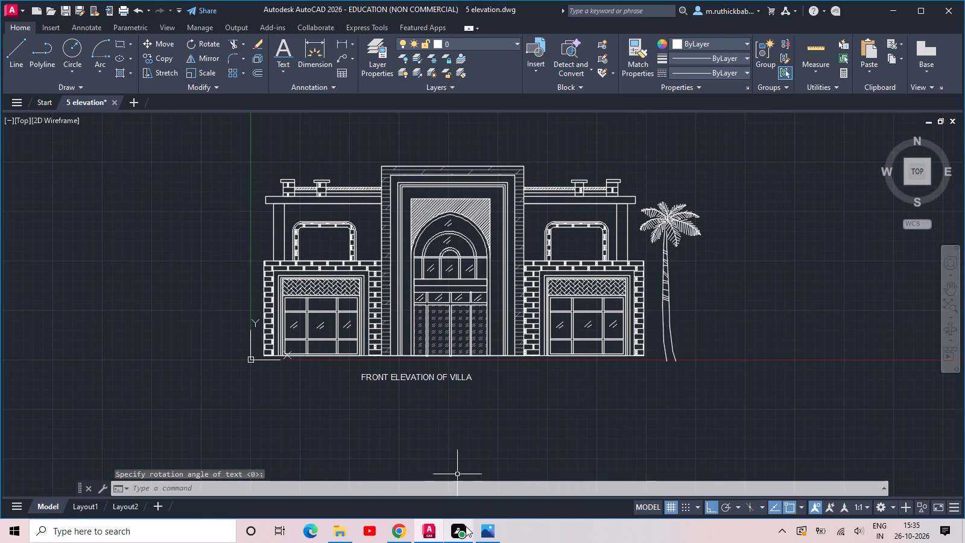
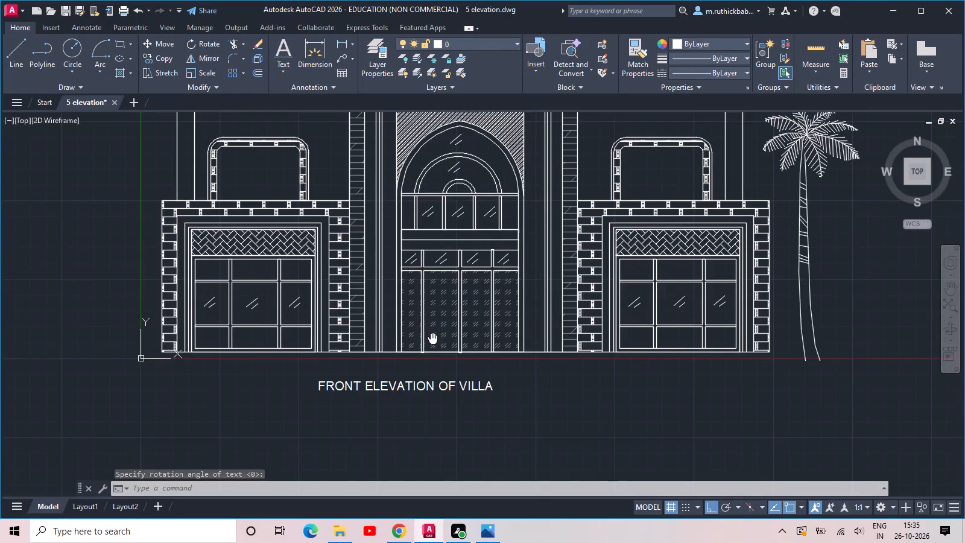
Trim the ends of the central door's mullions where they project below the ground line.
scroll(446, 353, "up", 3)
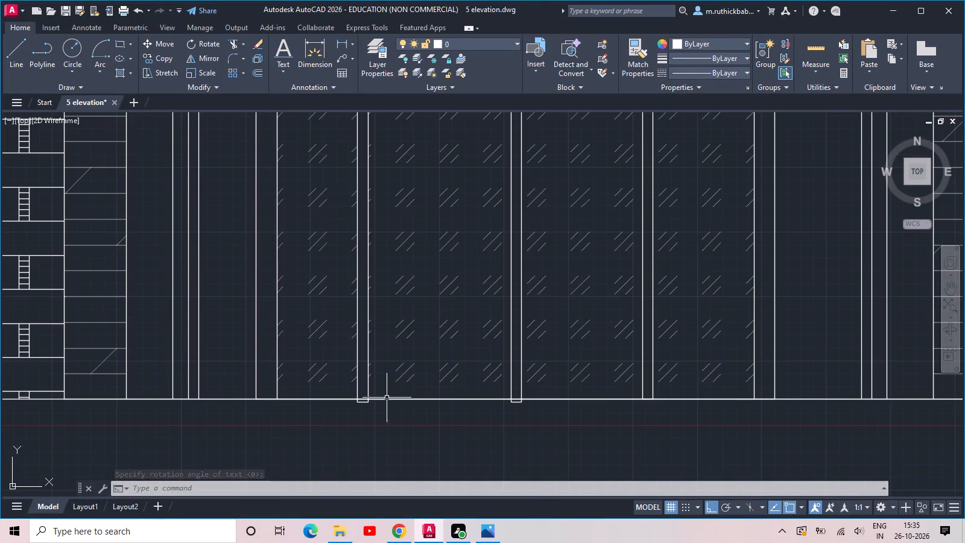
scroll(387, 407, "up", 3)
type("TR")
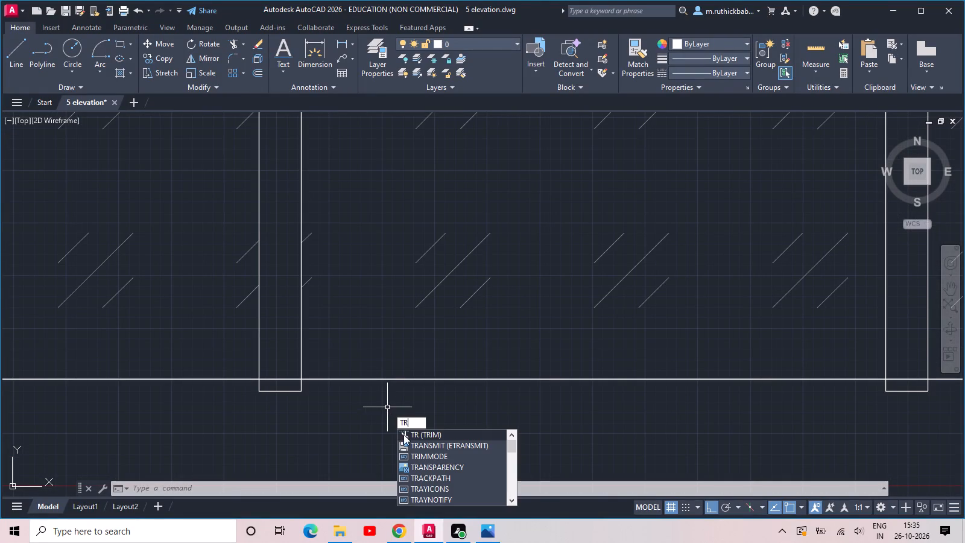
left_click(403, 434)
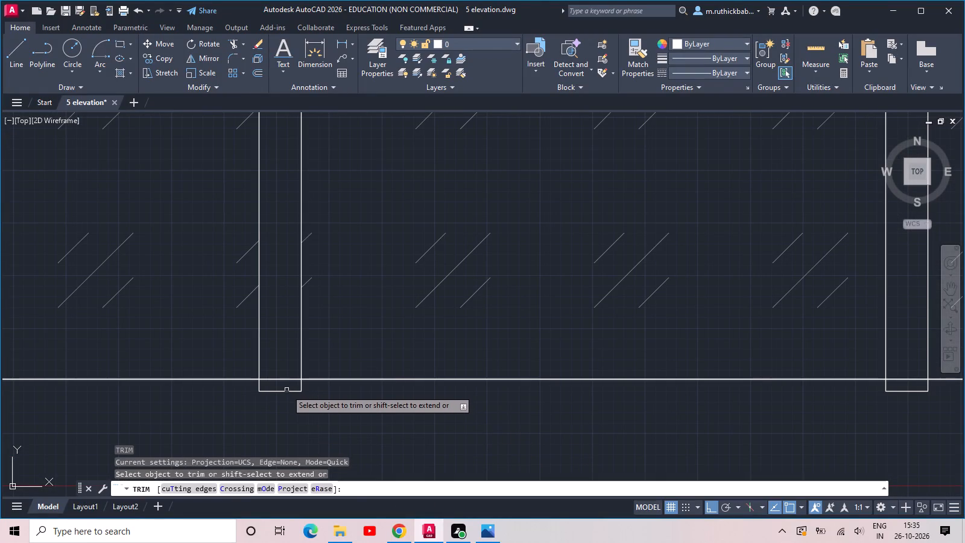
left_click(287, 393)
scroll(270, 401, "down", 1)
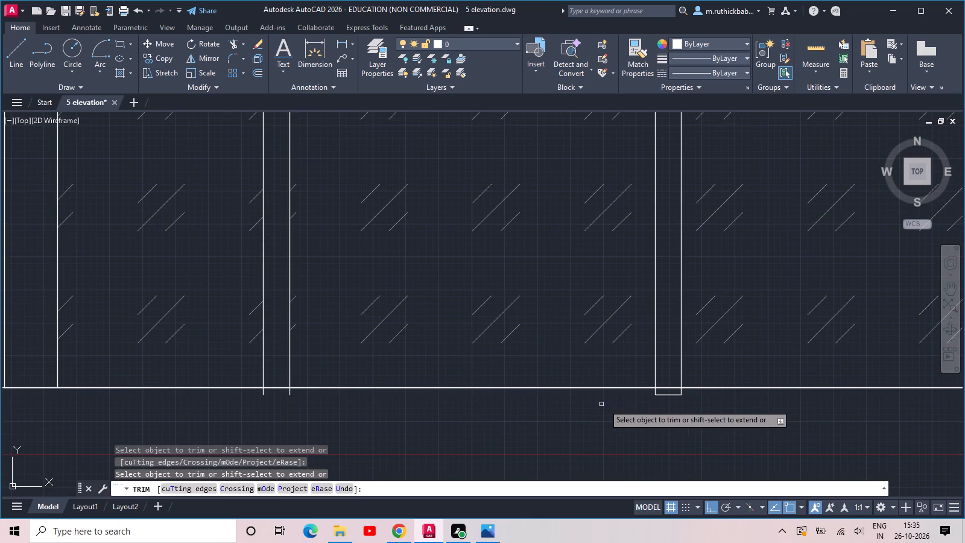
left_click(673, 396)
left_click(692, 393)
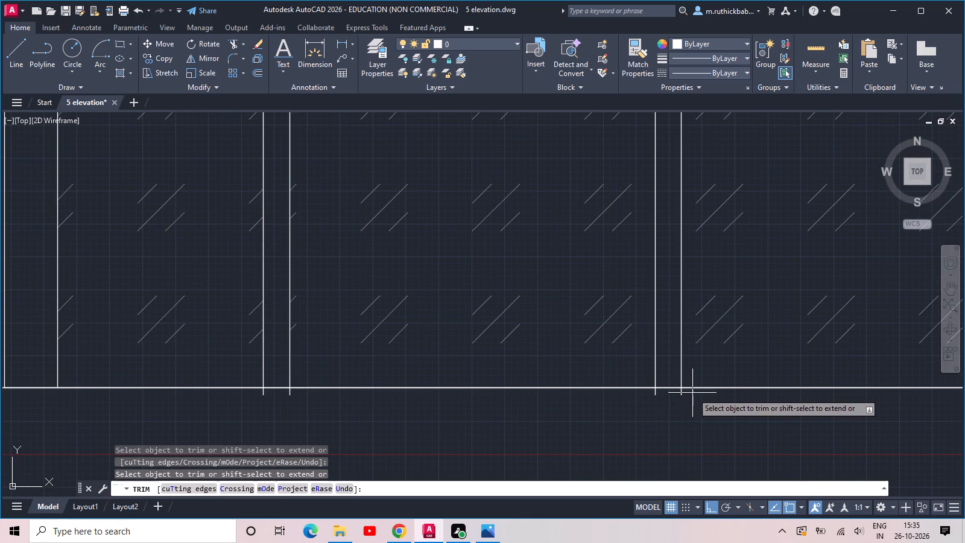
scroll(384, 412, "down", 1)
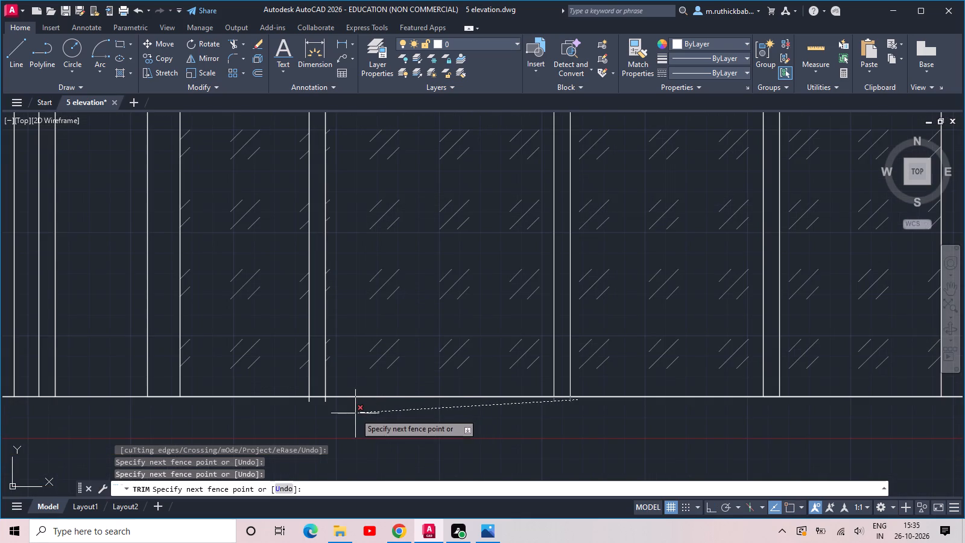
left_click(278, 400)
Trim the end of the central door's third mullion where it projects above the upper glass panes' top line.
middle_click_drag(329, 343, 353, 542)
scroll(380, 434, "down", 2)
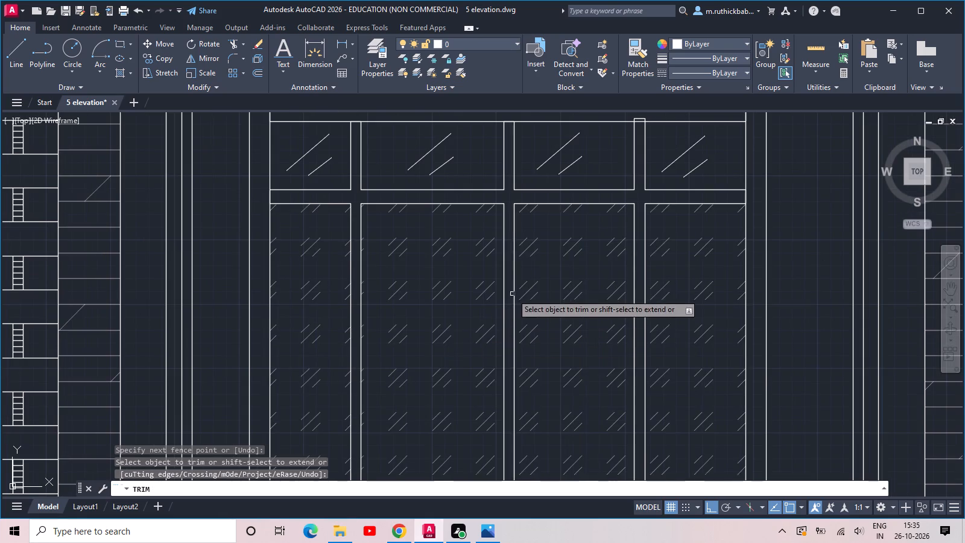
scroll(648, 203, "up", 1)
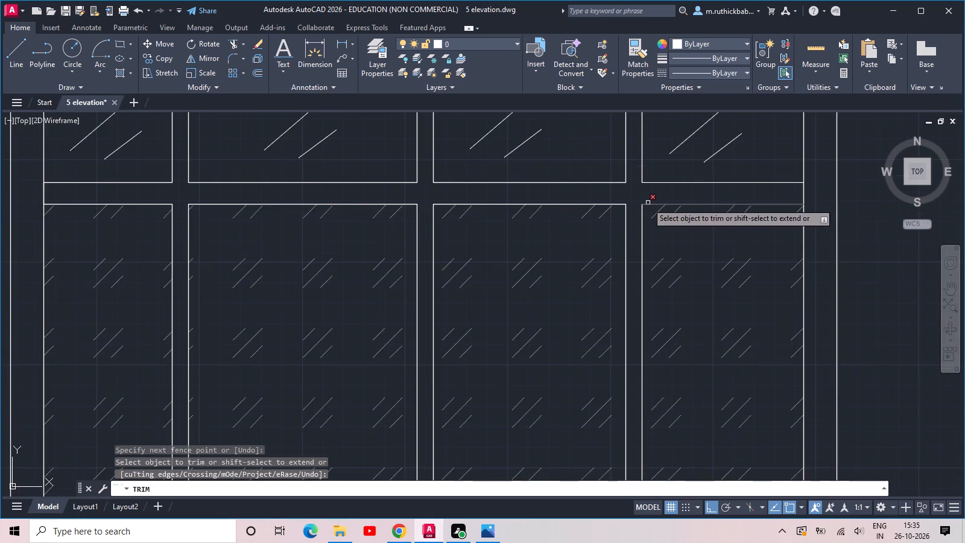
middle_click_drag(642, 237, 652, 542)
scroll(644, 370, "up", 2)
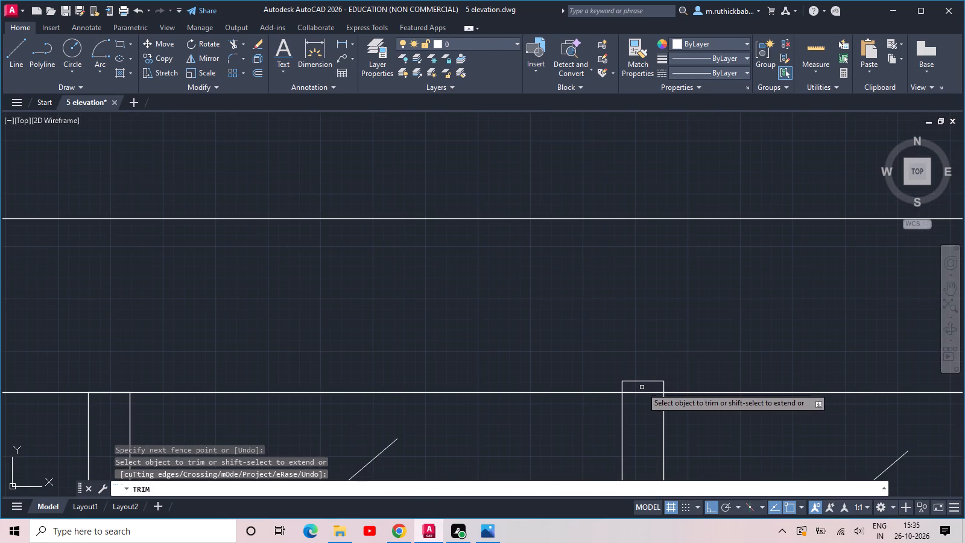
left_click(641, 388)
left_click(641, 362)
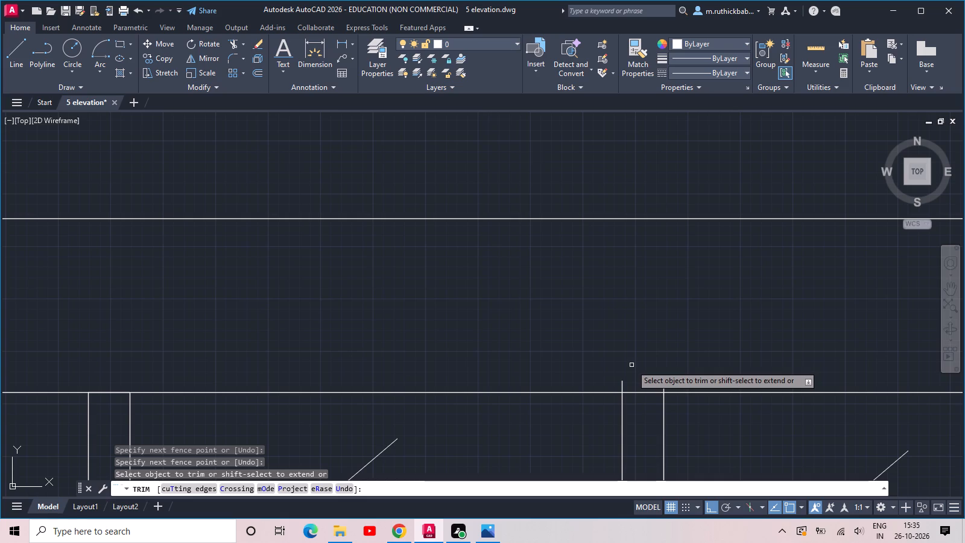
left_click(677, 379)
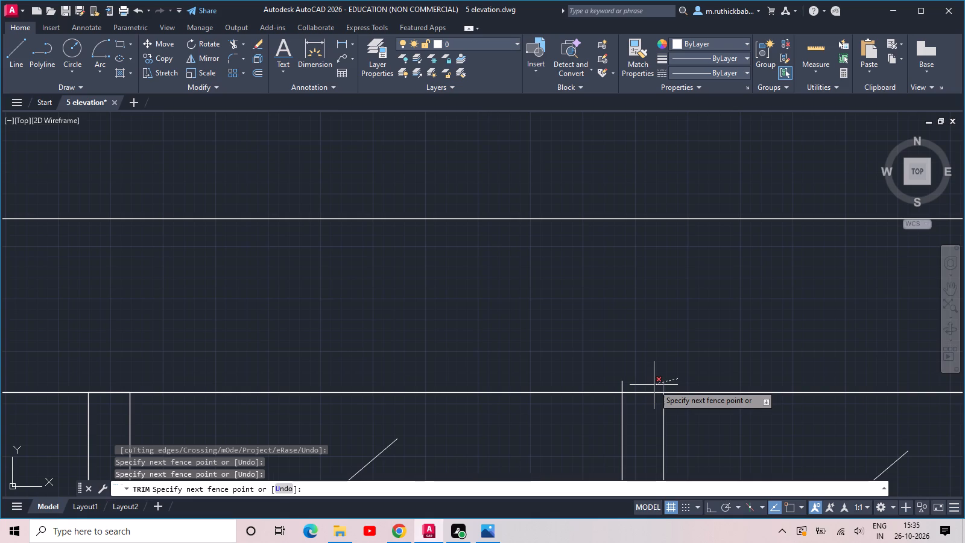
left_click(654, 385)
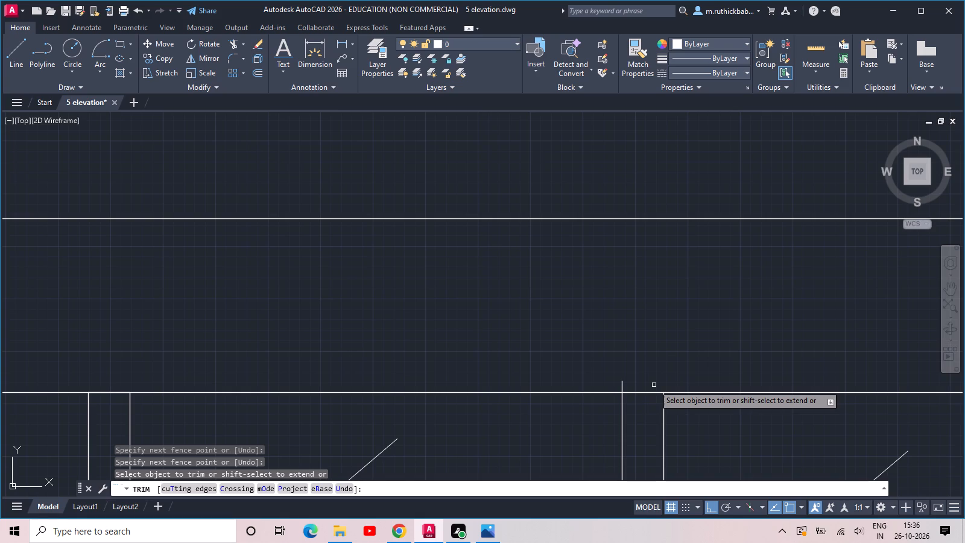
left_click(646, 382)
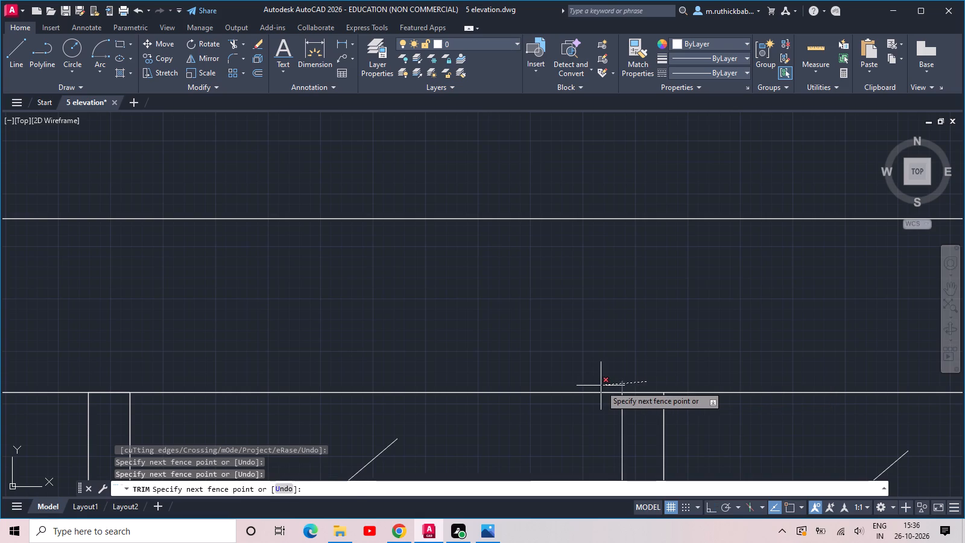
left_click(601, 386)
Remove the glass strokes from the pointed arch pane and the semicircular pane of the central window with Trim.
scroll(599, 386, "down", 2)
middle_click_drag(598, 377, 630, 326)
scroll(629, 326, "down", 1)
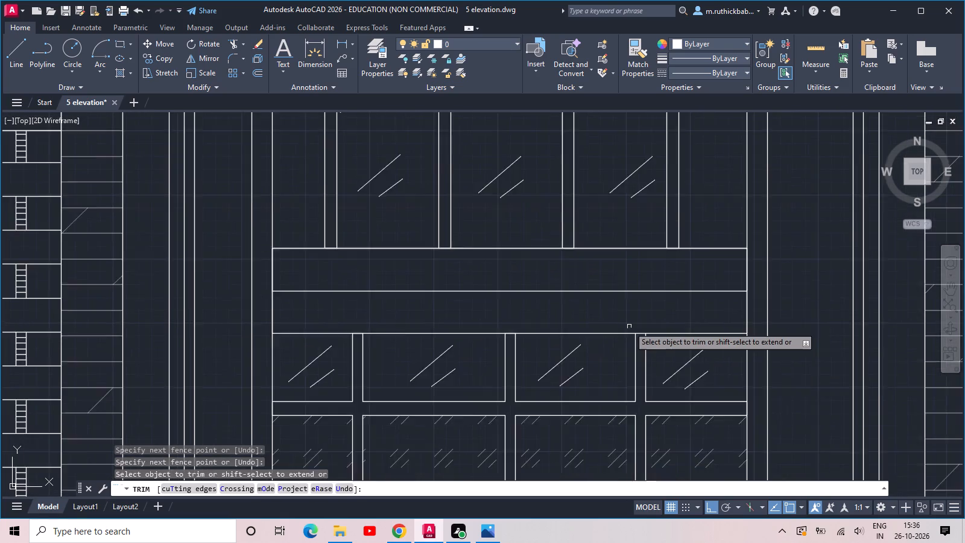
scroll(629, 326, "down", 1)
scroll(499, 313, "down", 1)
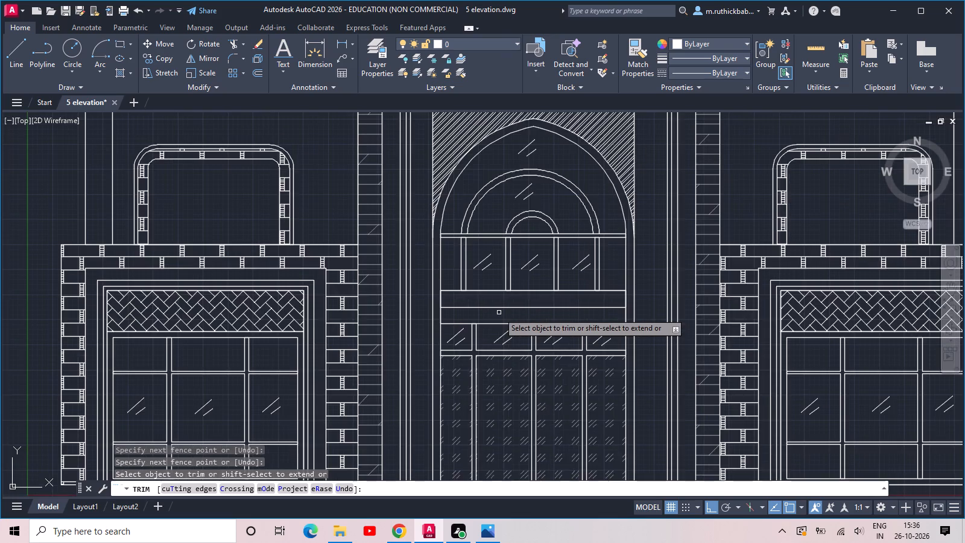
scroll(508, 305, "down", 2)
scroll(520, 247, "up", 4)
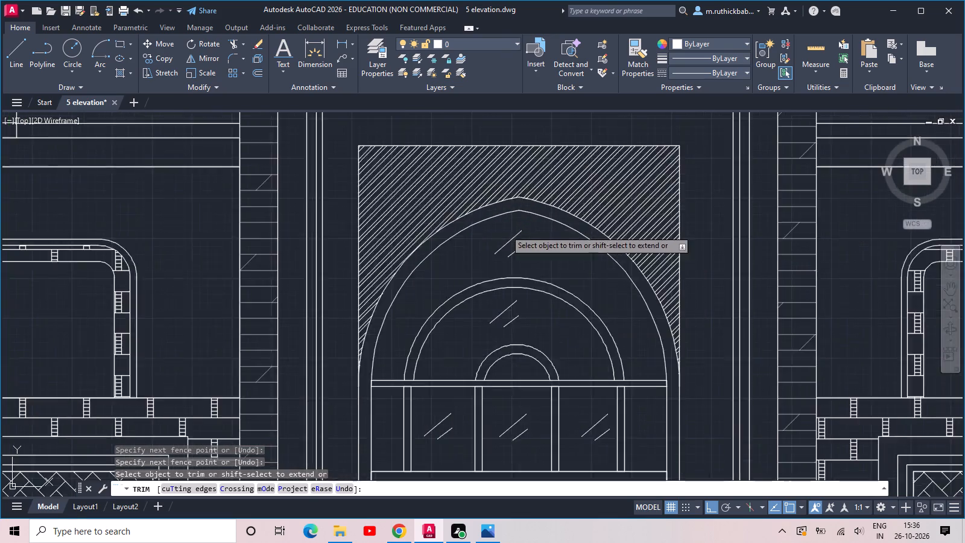
left_click(532, 276)
left_click(497, 246)
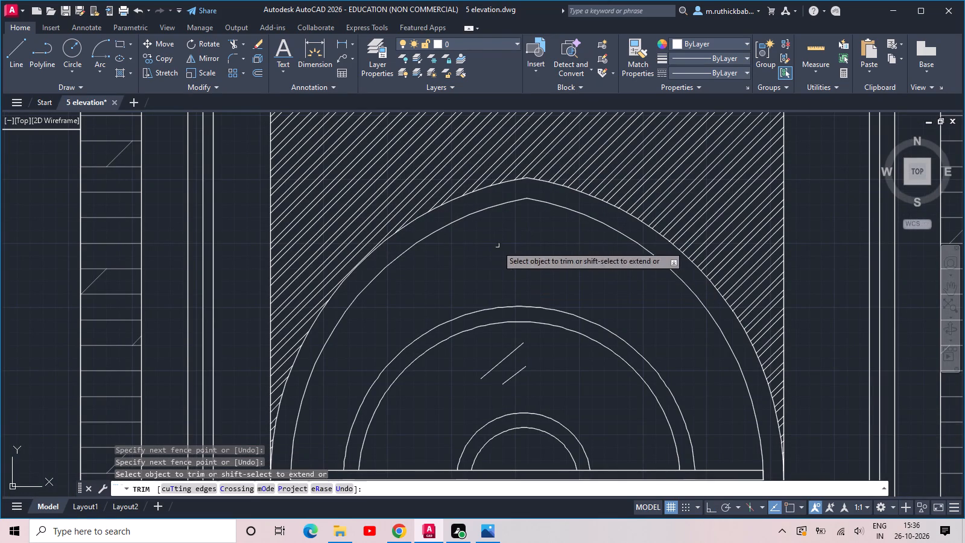
left_click(527, 384)
left_click(498, 351)
Examine the left and right wings, including the right ground-floor window and brickwork, for stray line ends.
scroll(580, 279, "down", 2)
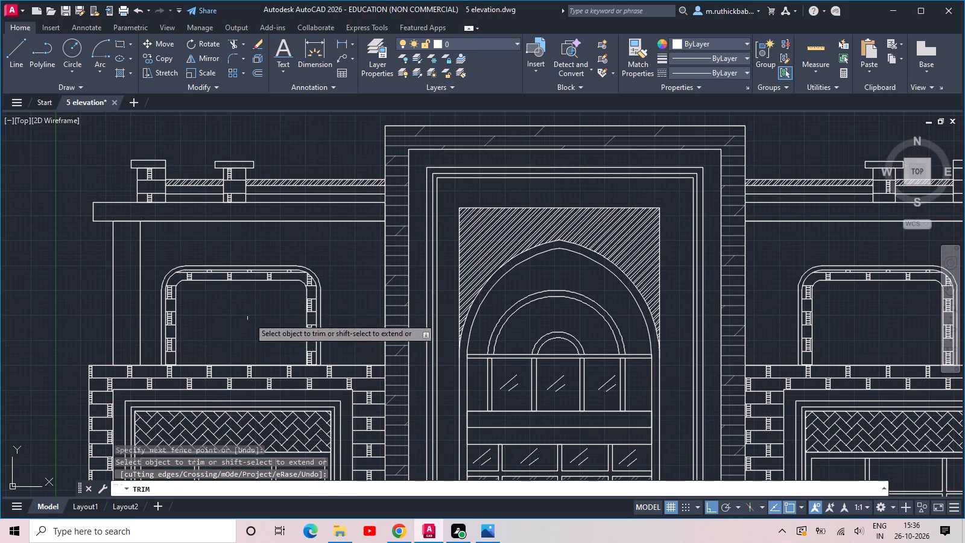
middle_click_drag(249, 318, 465, 291)
scroll(382, 281, "down", 1)
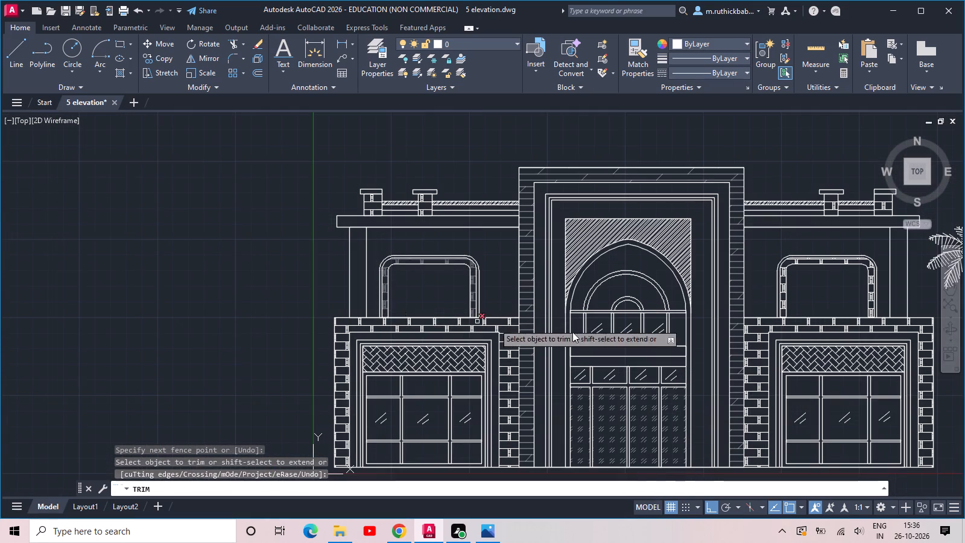
middle_click_drag(864, 379, 638, 297)
scroll(693, 383, "up", 2)
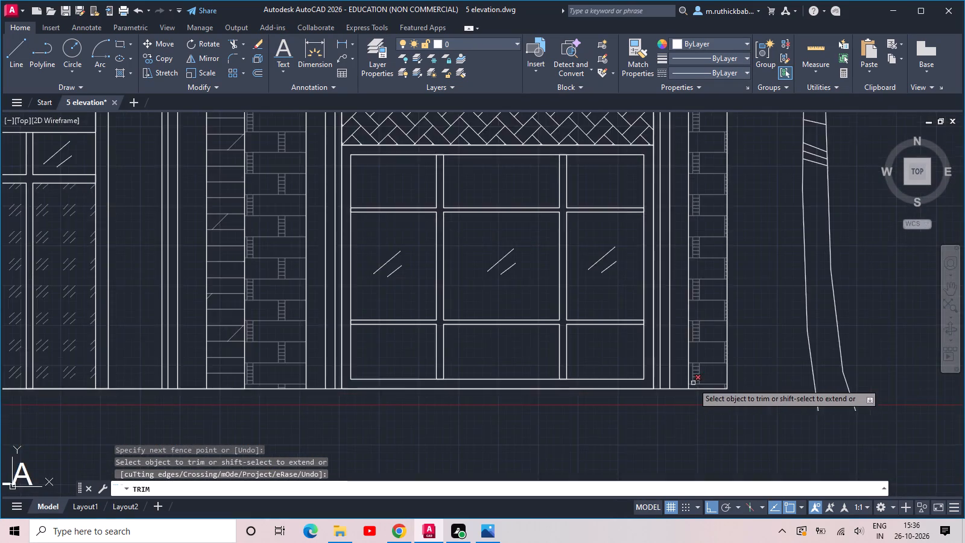
scroll(672, 390, "up", 2)
scroll(610, 379, "down", 1)
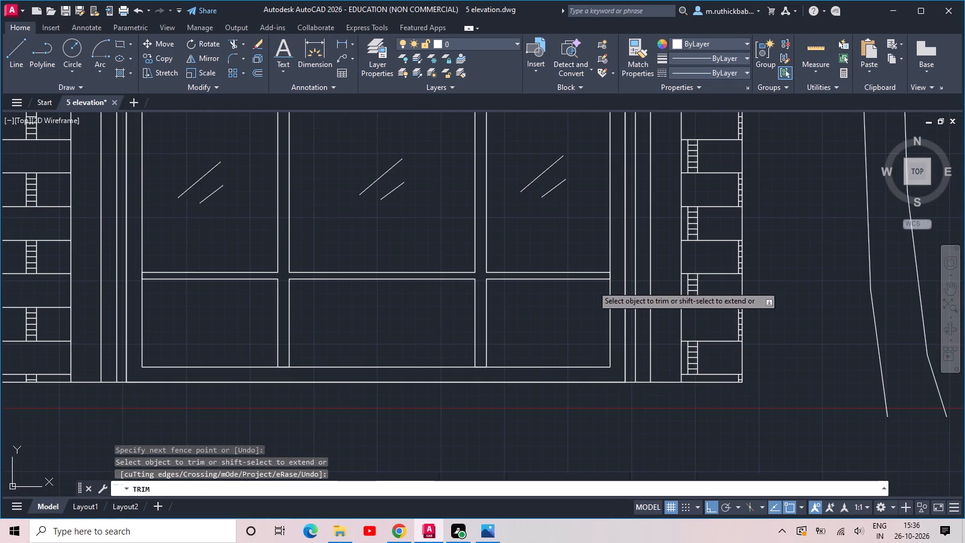
middle_click_drag(602, 288, 742, 486)
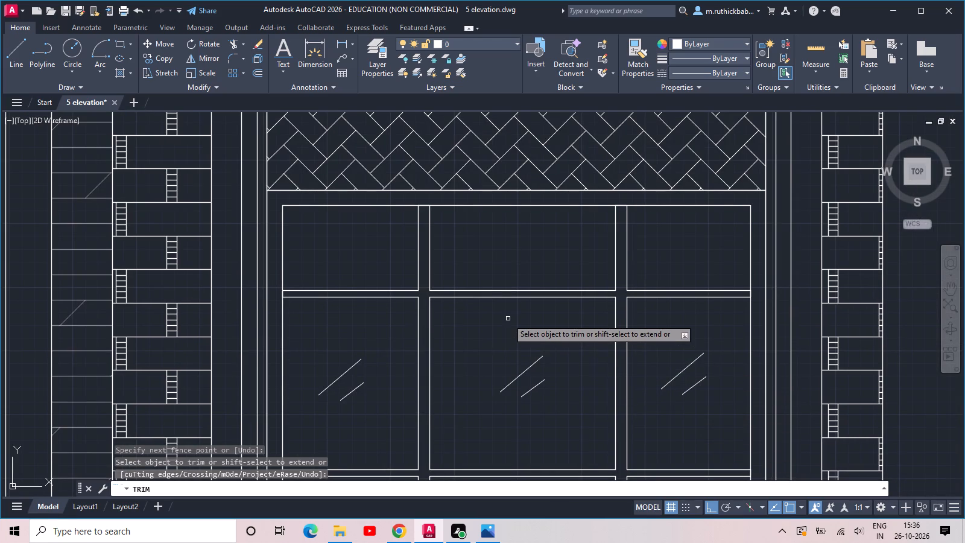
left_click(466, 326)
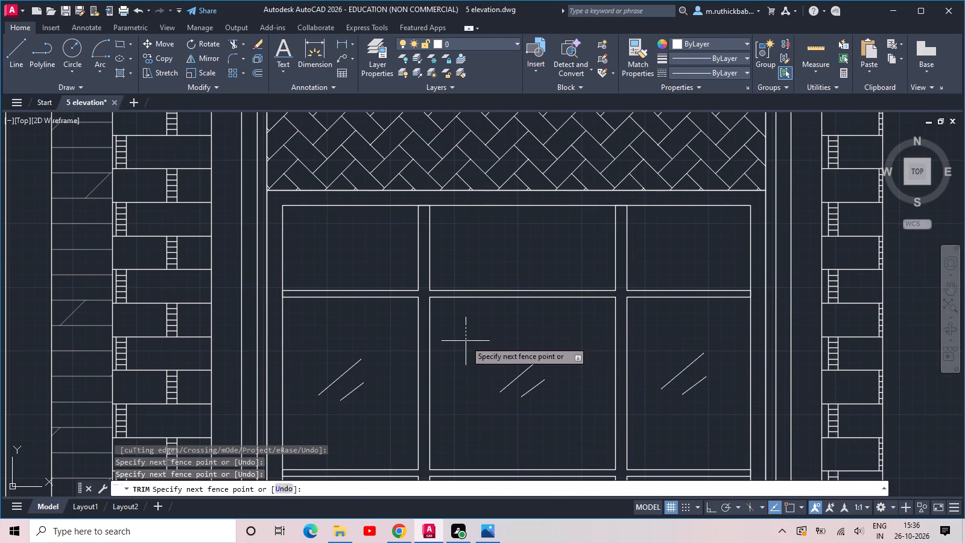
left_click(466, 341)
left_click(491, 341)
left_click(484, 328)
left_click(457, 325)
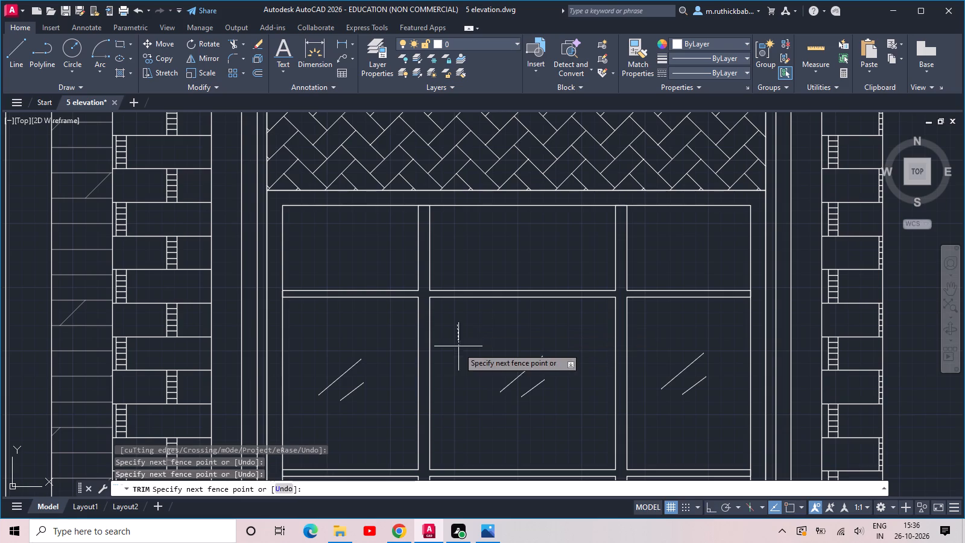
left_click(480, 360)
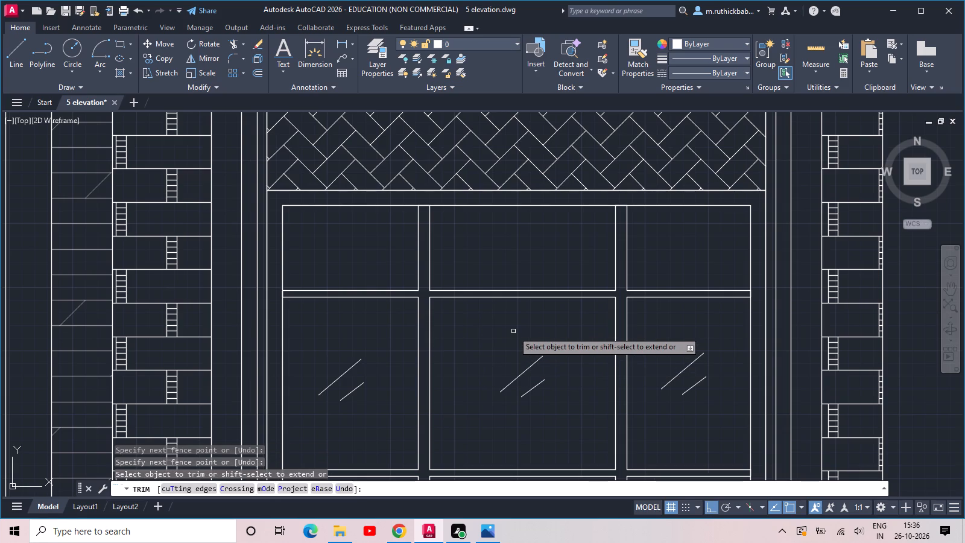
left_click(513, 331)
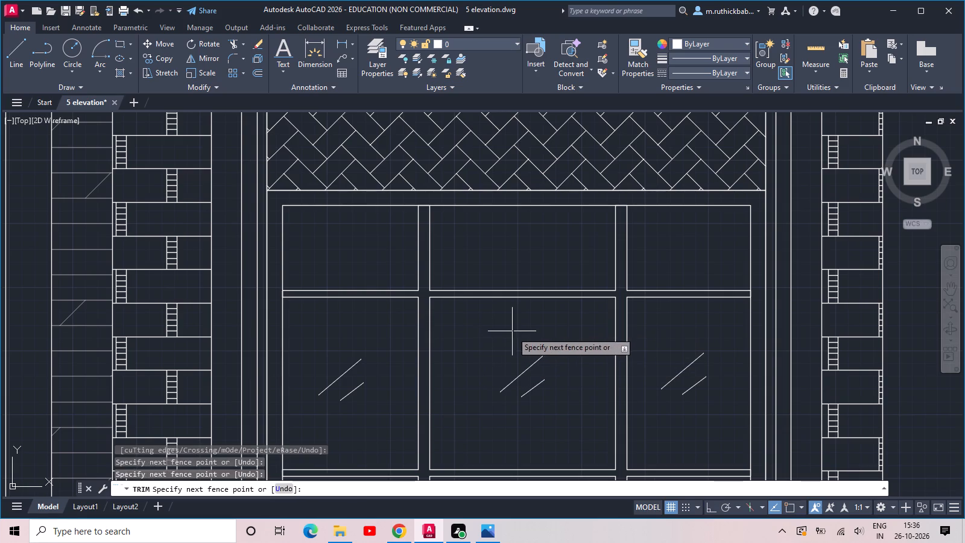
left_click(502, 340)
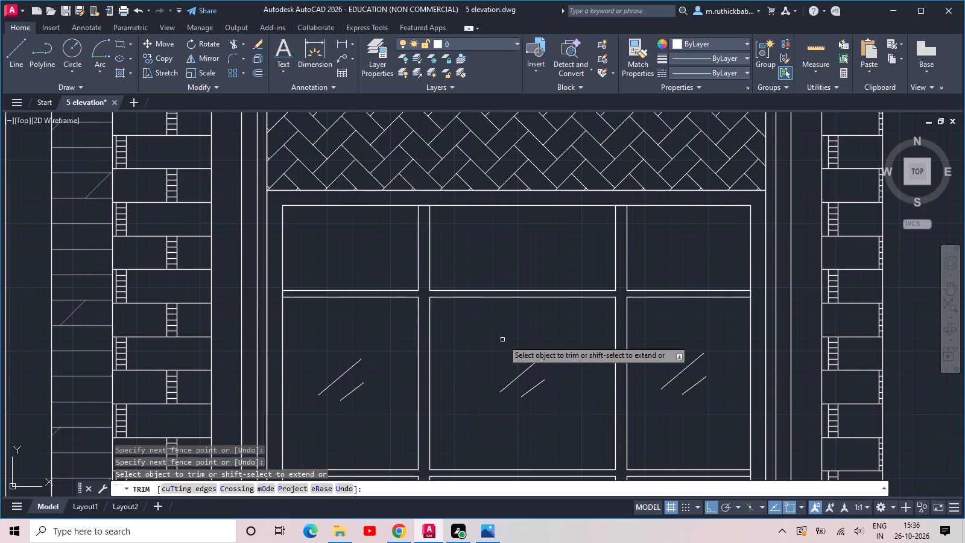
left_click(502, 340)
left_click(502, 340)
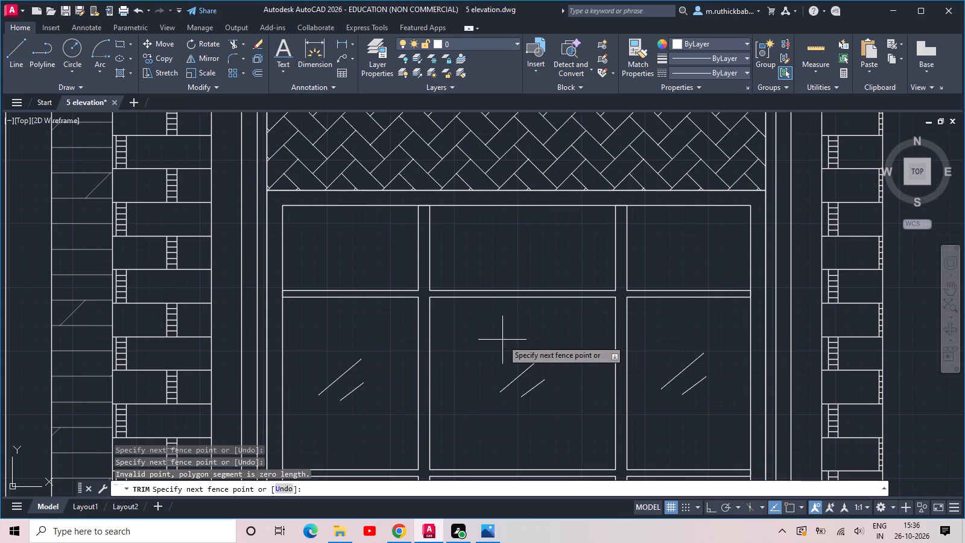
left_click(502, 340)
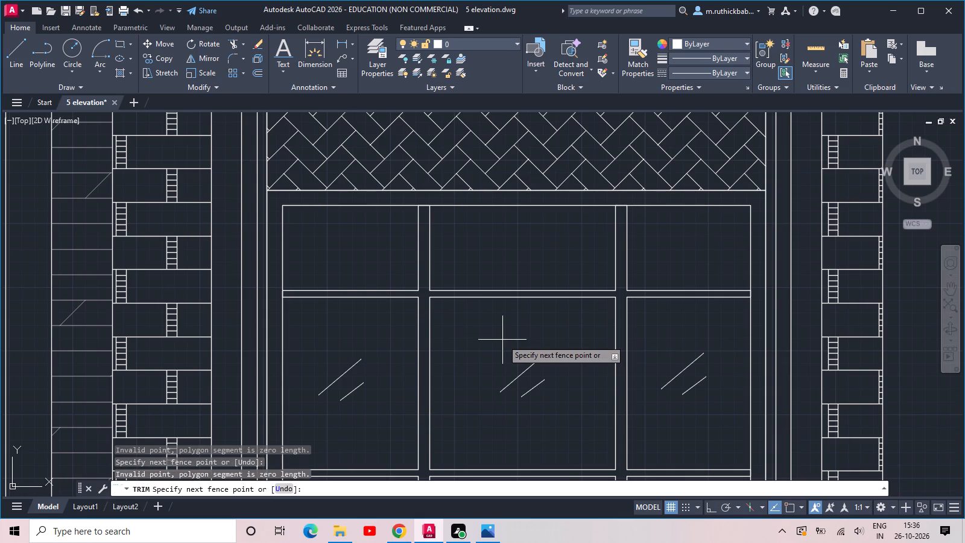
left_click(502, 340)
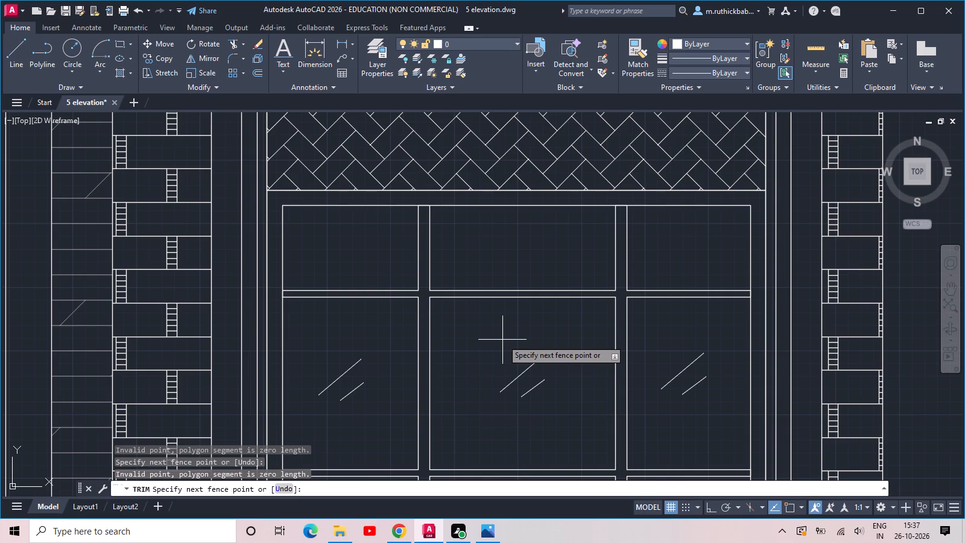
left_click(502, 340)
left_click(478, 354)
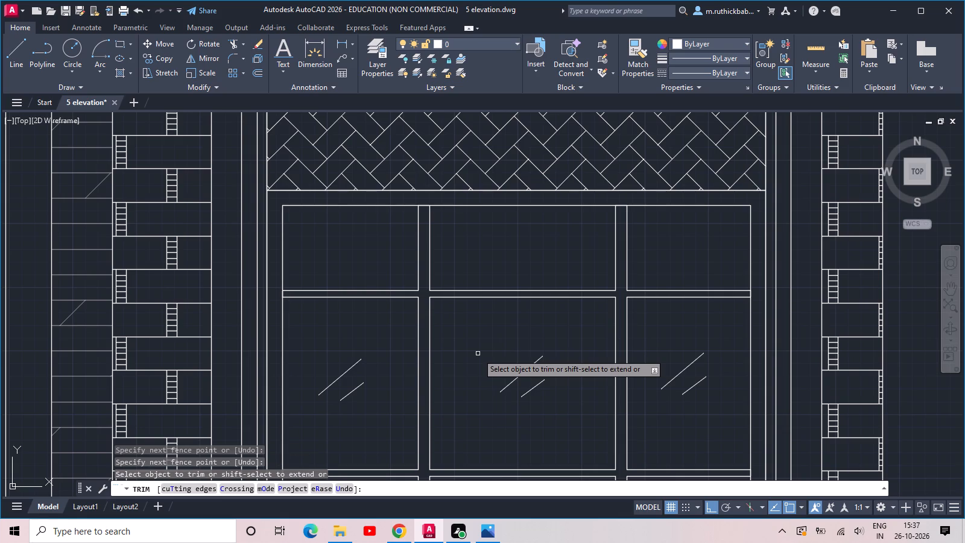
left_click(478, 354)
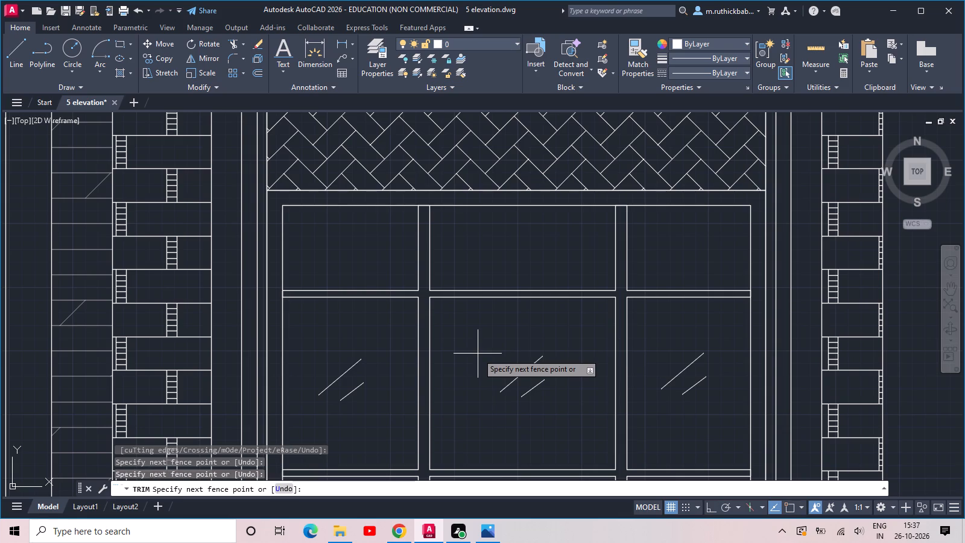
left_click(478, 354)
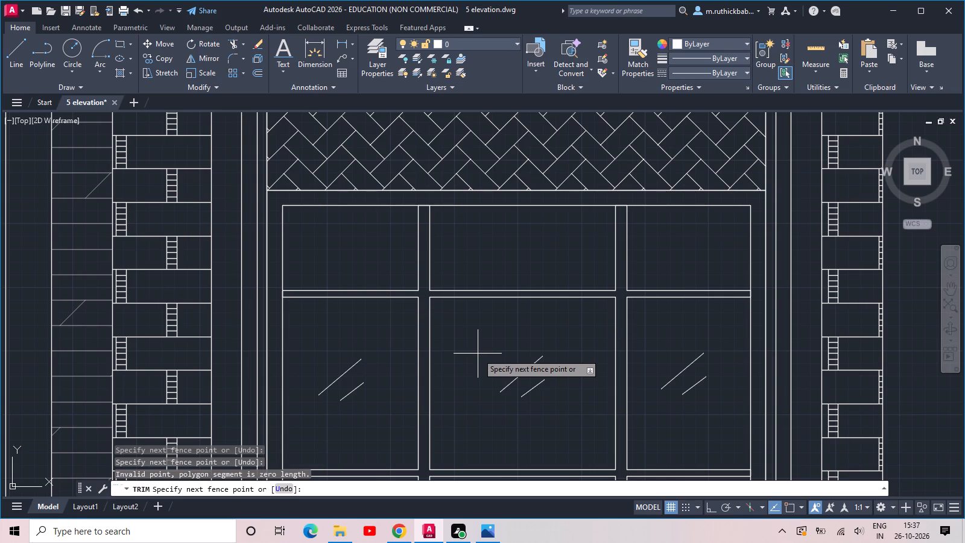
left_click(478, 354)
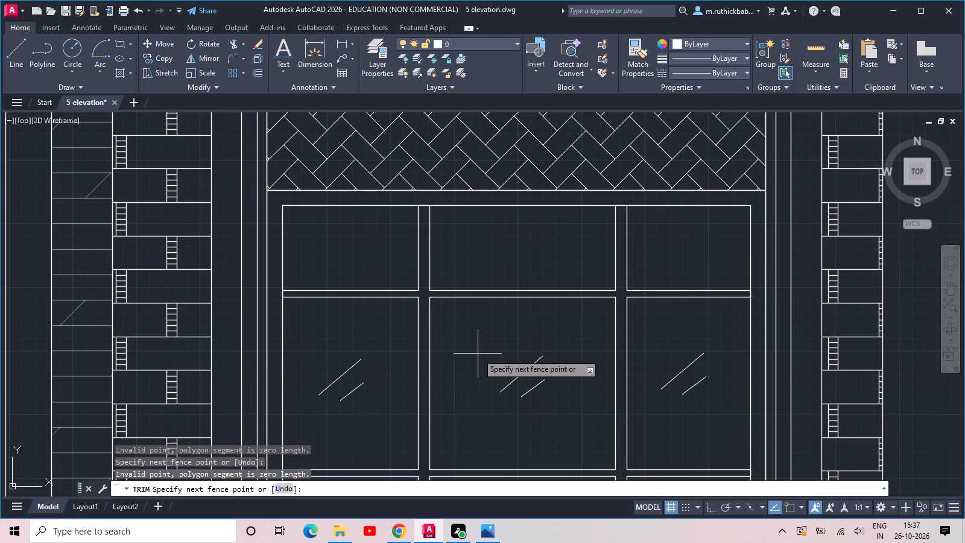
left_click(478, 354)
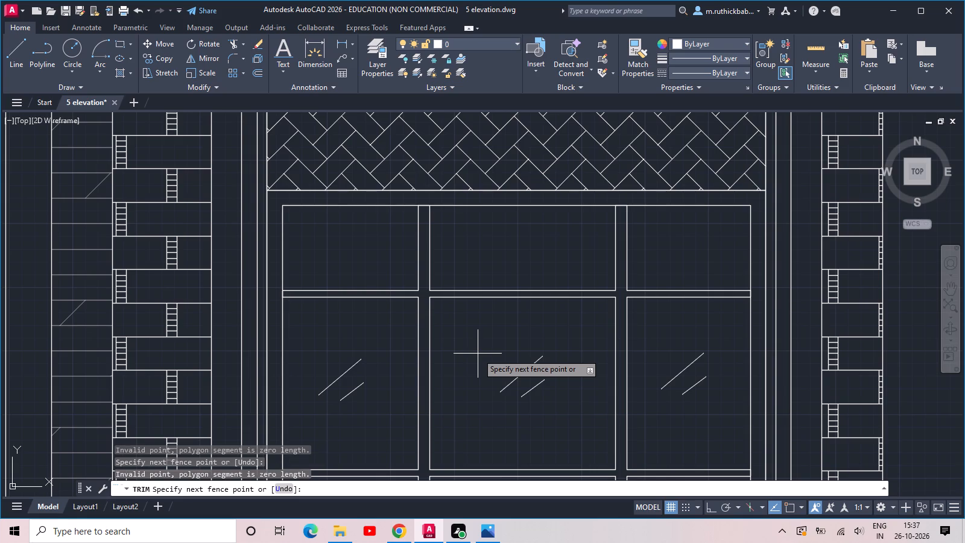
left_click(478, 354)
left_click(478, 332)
End the Trim command and save the 5 elevation drawing.
scroll(478, 332, "down", 1)
middle_click_drag(475, 335, 472, 353)
key("Escape")
scroll(472, 354, "down", 5)
scroll(472, 354, "up", 2)
middle_click_drag(472, 354, 593, 345)
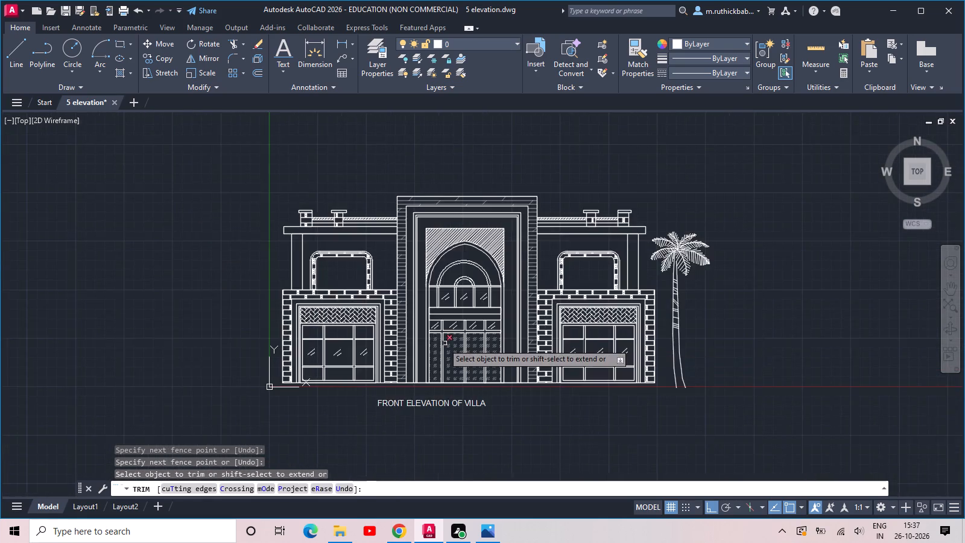
scroll(443, 343, "up", 2)
scroll(440, 328, "down", 1)
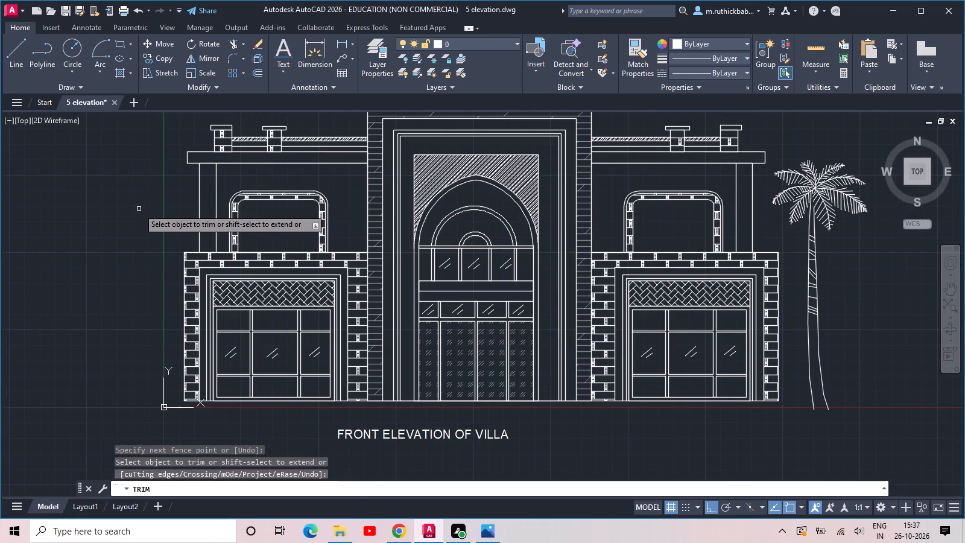
key("Escape")
key("Escape")
key("ctrl+s")
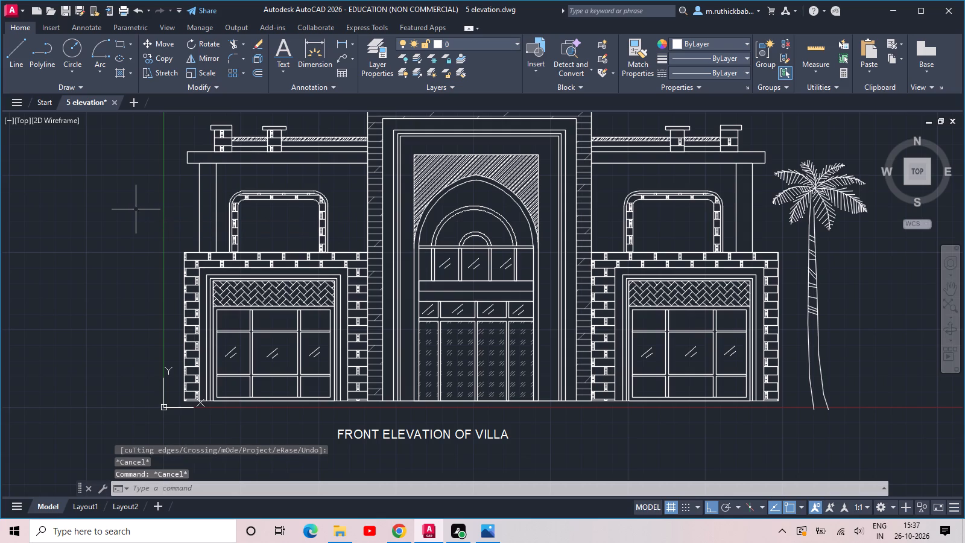
key("ctrl+s")
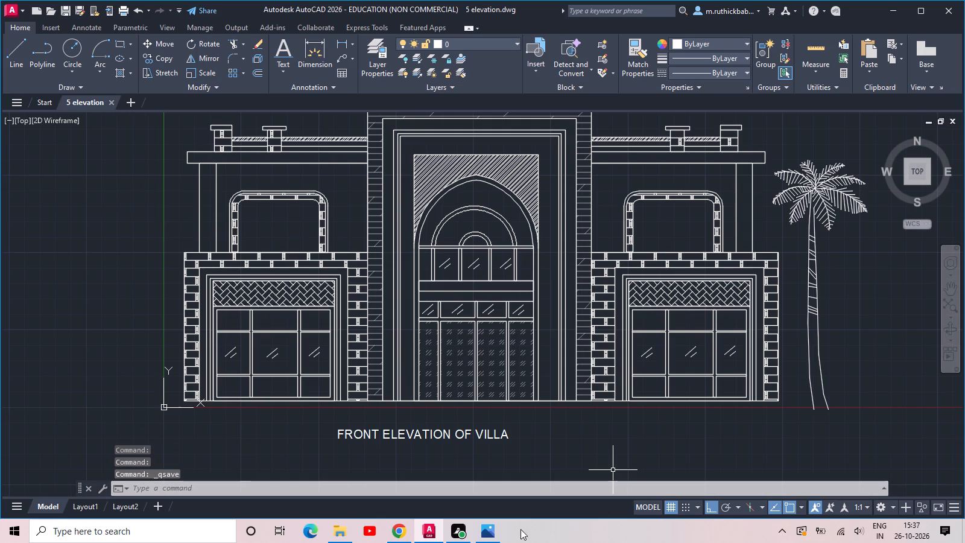
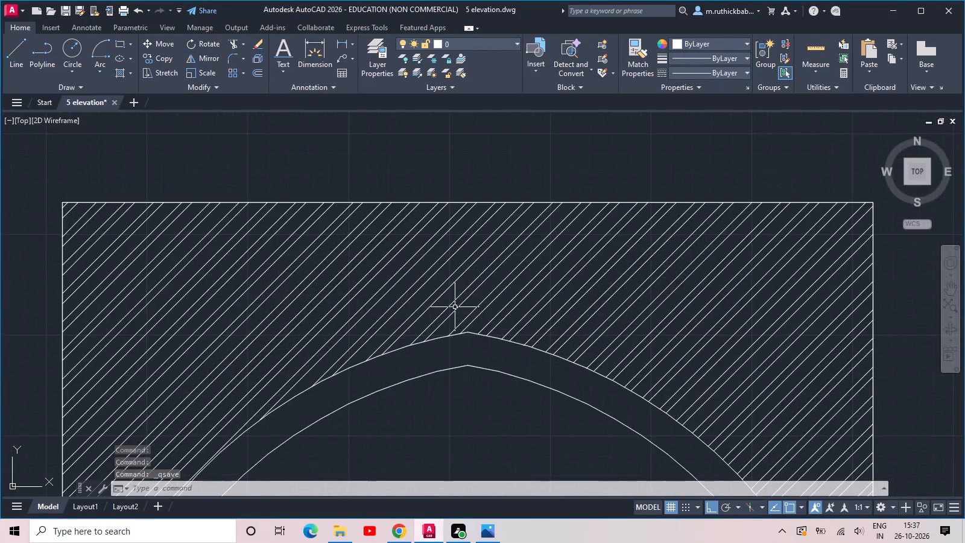
Fillet the apex of the central pointed arch's outer line with a radius of 2, using the Multiple option.
scroll(455, 307, "down", 1)
scroll(467, 334, "up", 3)
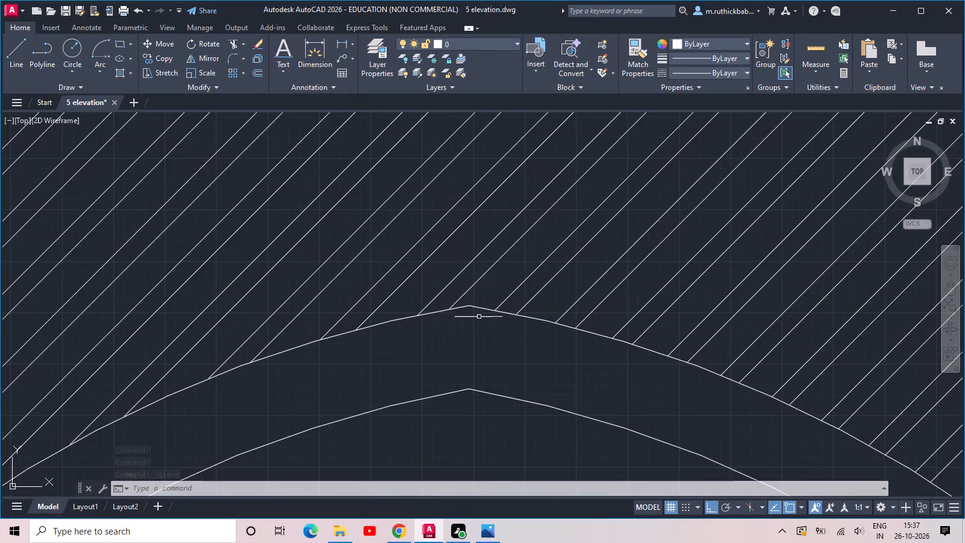
scroll(481, 311, "up", 4)
scroll(403, 283, "up", 3)
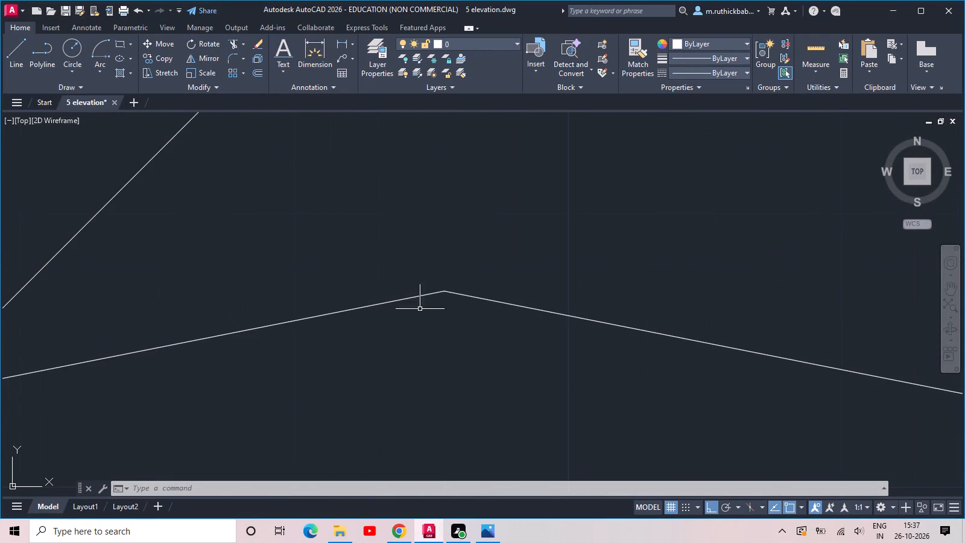
scroll(423, 311, "up", 1)
type("F")
key("space")
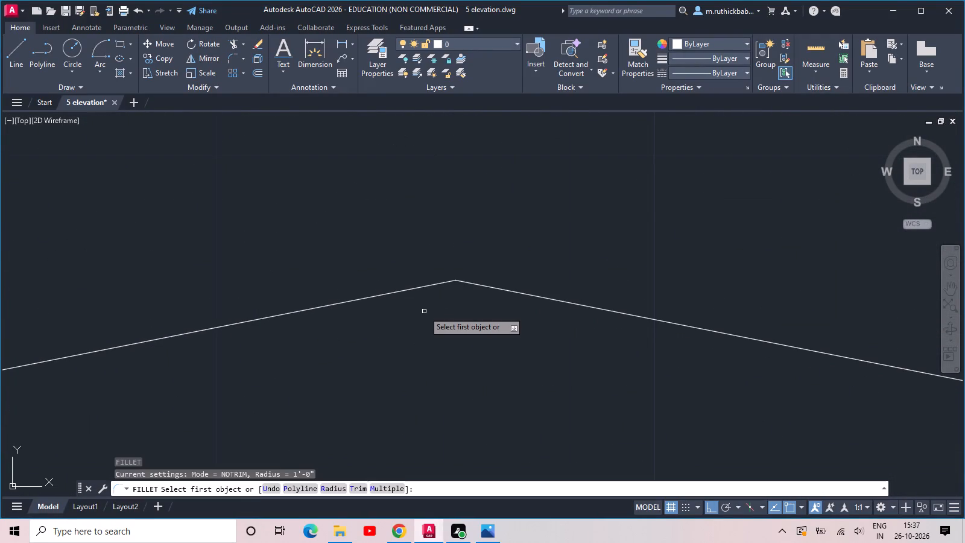
left_click(384, 487)
left_click(329, 488)
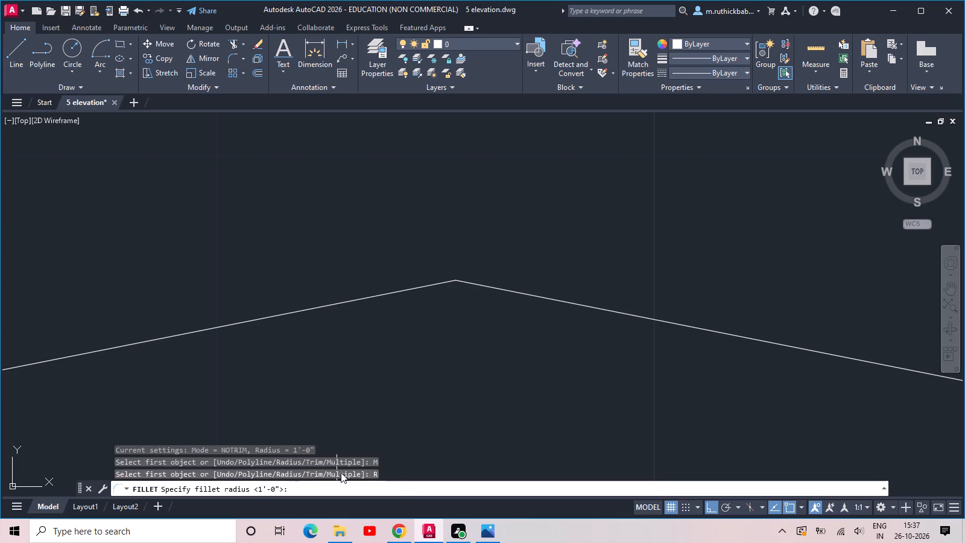
type("2")
key("space")
left_click(428, 285)
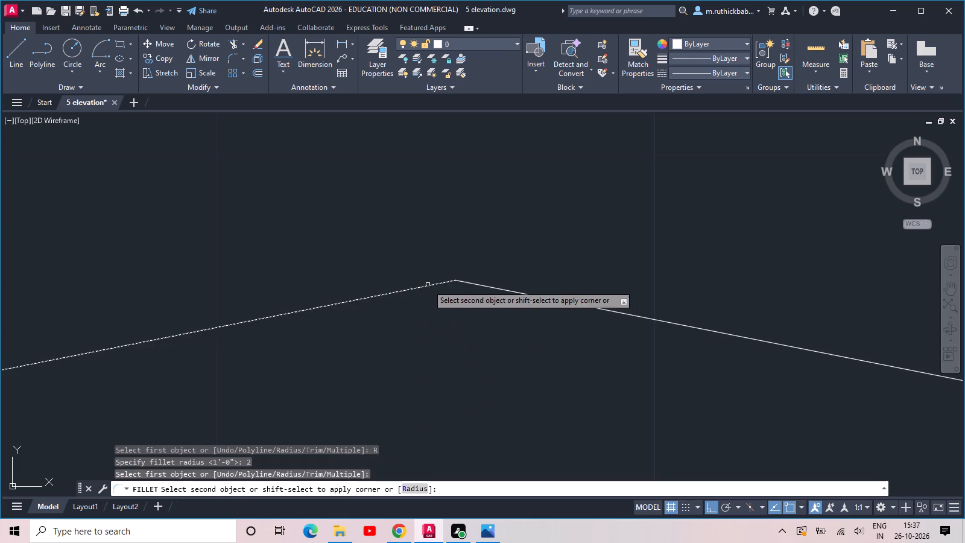
left_click(481, 285)
scroll(478, 293, "down", 2)
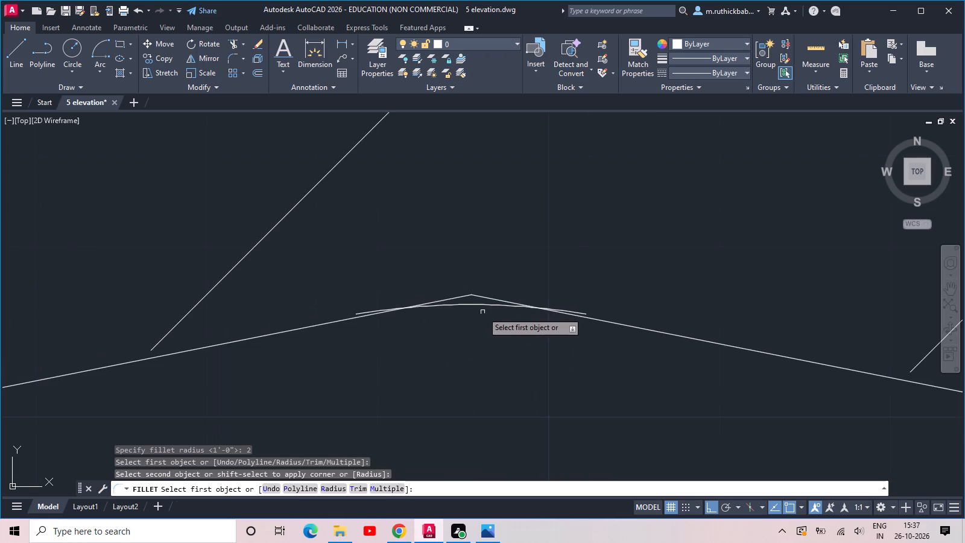
scroll(464, 320, "up", 2)
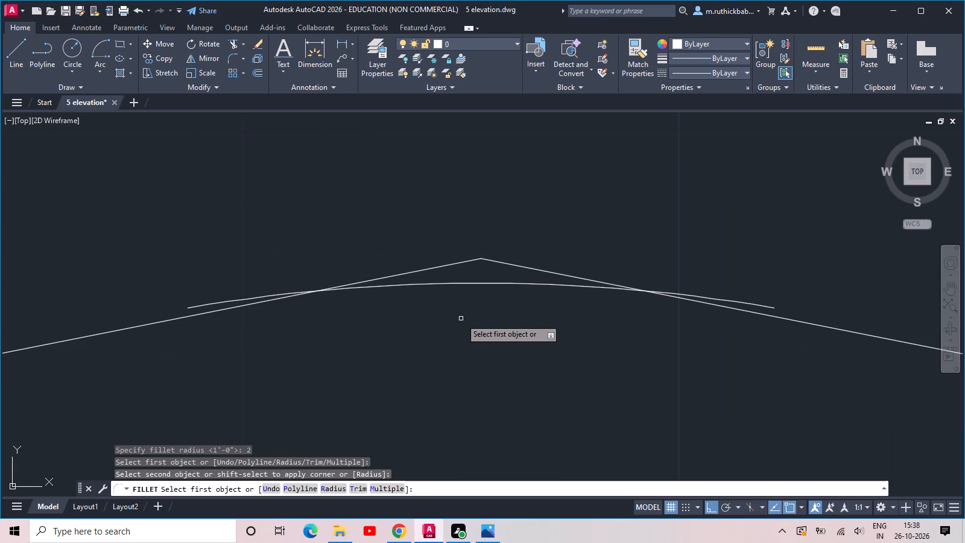
key("Escape")
key("Escape")
Trim the sharp peak of the pointed arch's outer line above the fillet arc.
key("t")
type("R")
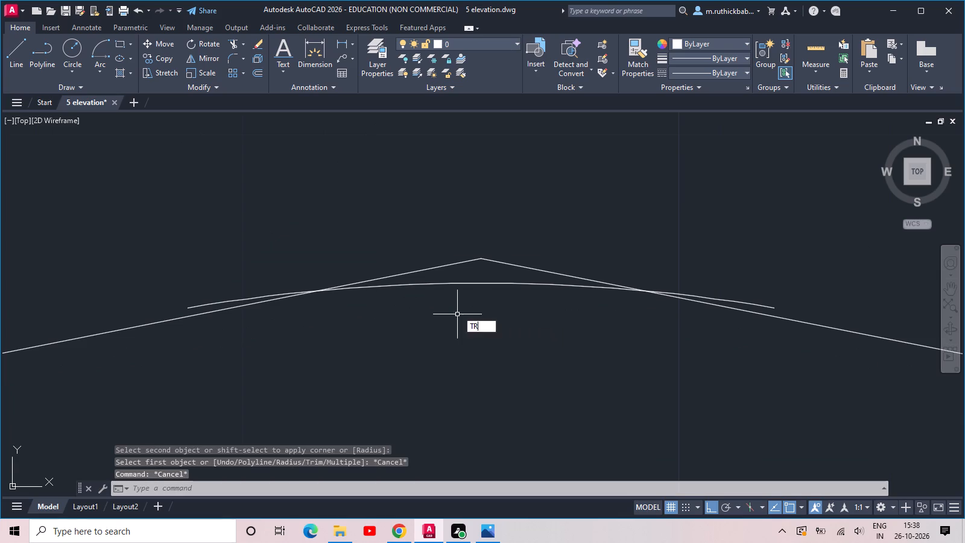
key("space")
key("space")
left_click(551, 261)
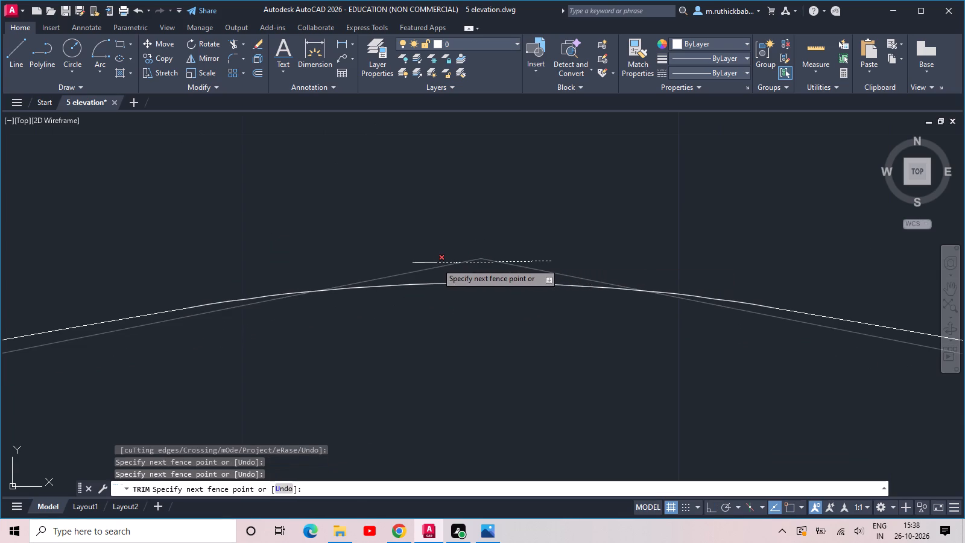
left_click(437, 263)
scroll(343, 315, "down", 4)
key("Escape")
scroll(455, 361, "down", 6)
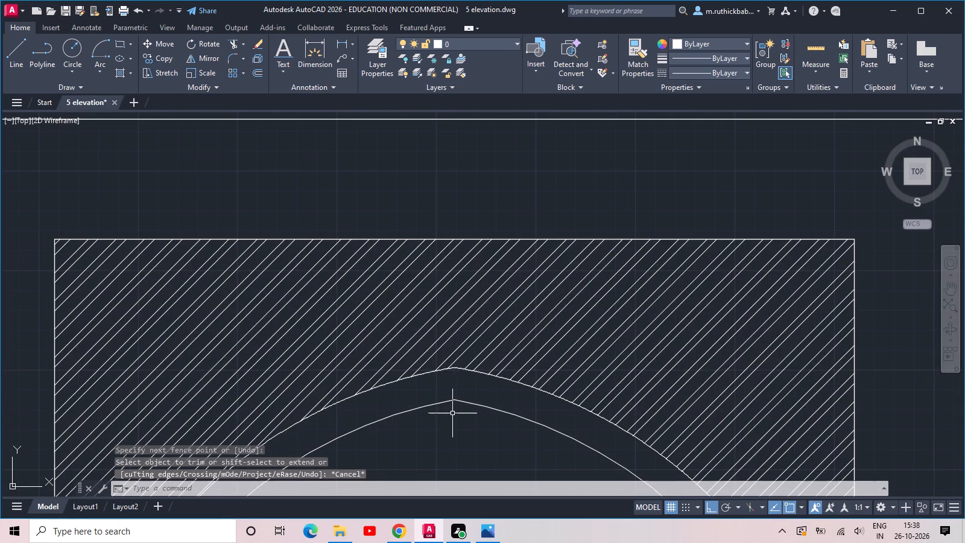
middle_click_drag(452, 413, 470, 390)
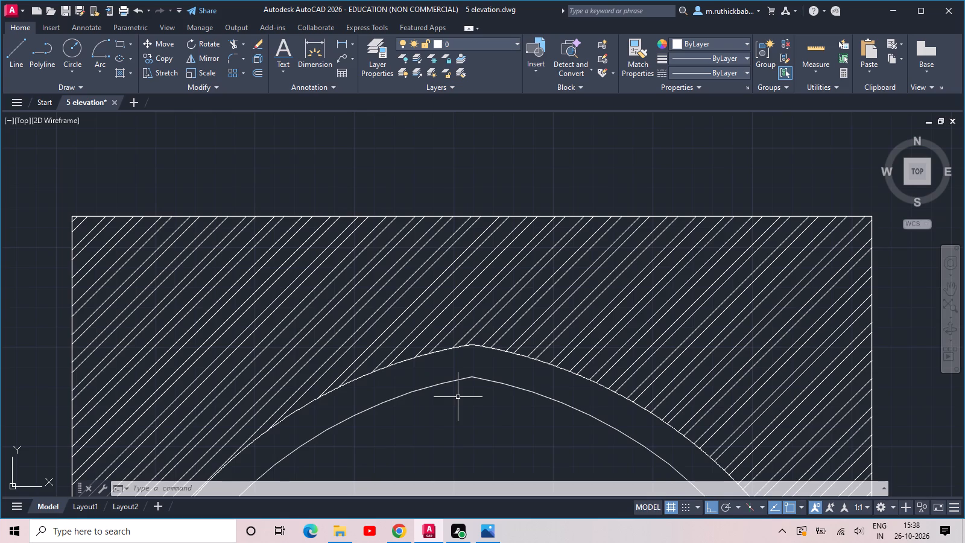
scroll(458, 397, "down", 2)
key("Escape")
key("Escape")
Save the 5 elevation drawing.
scroll(458, 397, "down", 2)
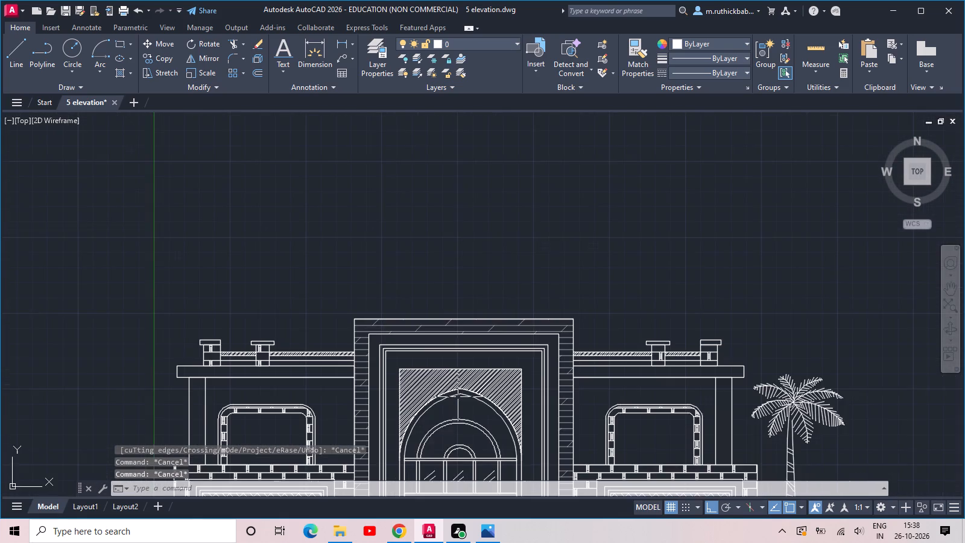
middle_click_drag(447, 425, 463, 357)
key("ctrl+s")
key("ctrl+s")
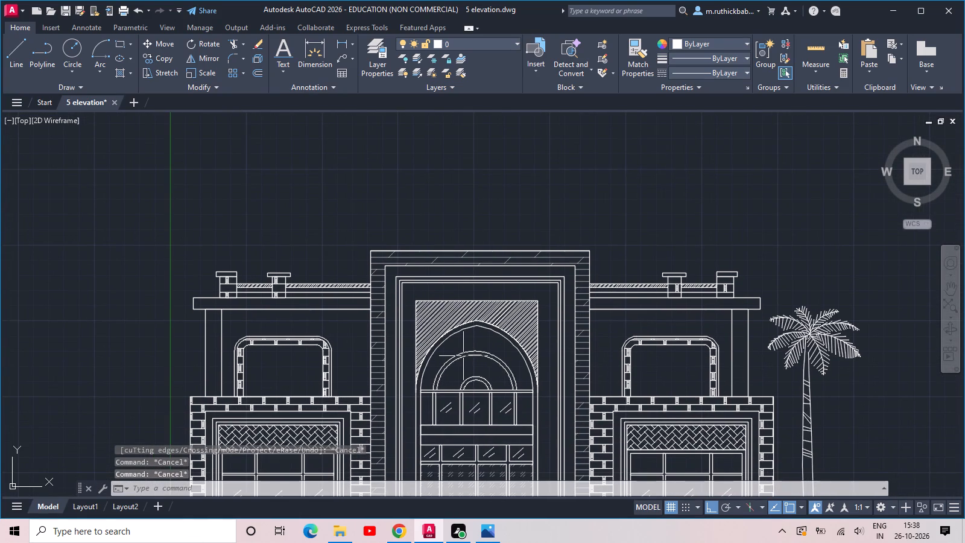
Examine the herringbone hatch above the left ground-floor window and the overall elevation.
middle_click_drag(319, 349, 396, 258)
scroll(321, 378, "up", 2)
scroll(244, 313, "up", 3)
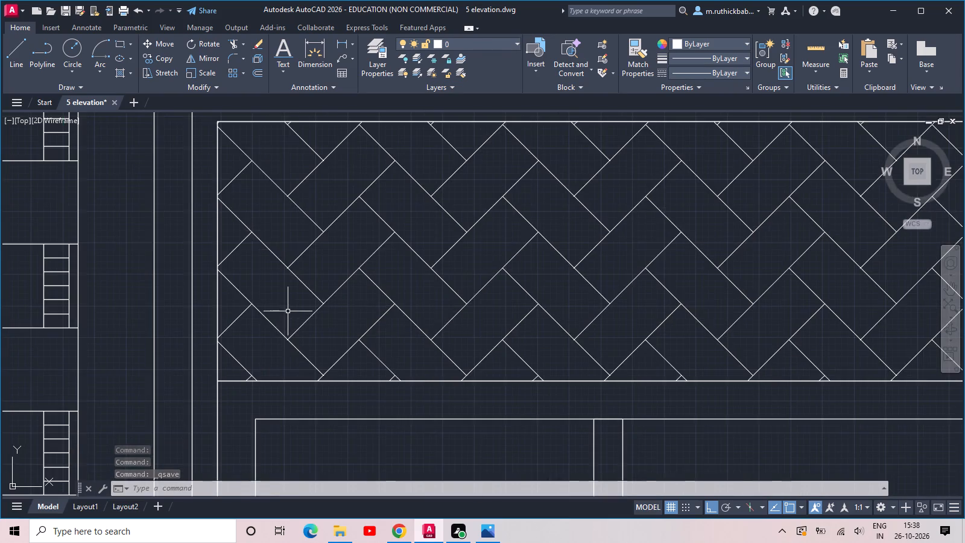
scroll(288, 311, "down", 5)
middle_click_drag(727, 399, 664, 392)
scroll(659, 394, "down", 1)
middle_click_drag(659, 395, 631, 396)
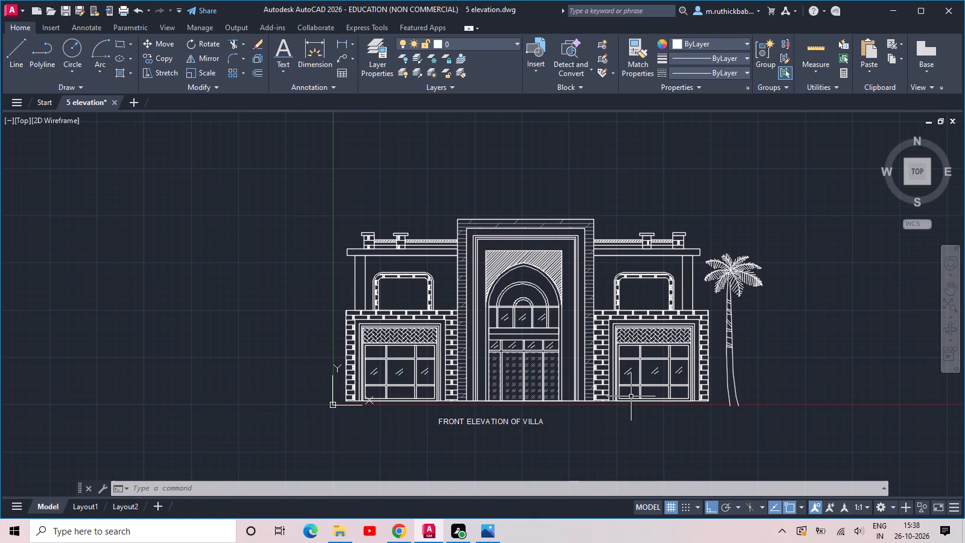
Move the title FRONT ELEVATION OF VILLA about 4' horizontally to the right so it sits centred under the central door.
scroll(631, 396, "down", 1)
scroll(592, 427, "up", 1)
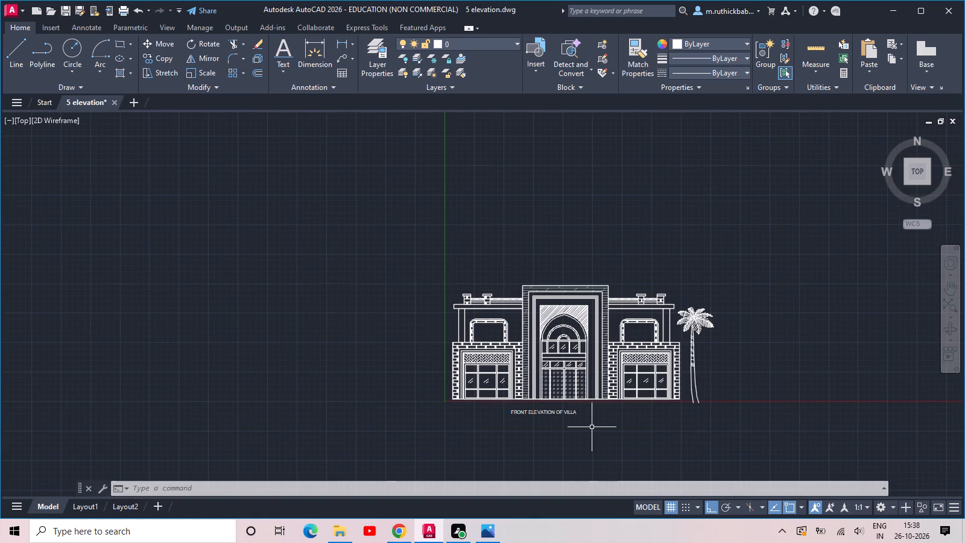
scroll(592, 427, "up", 2)
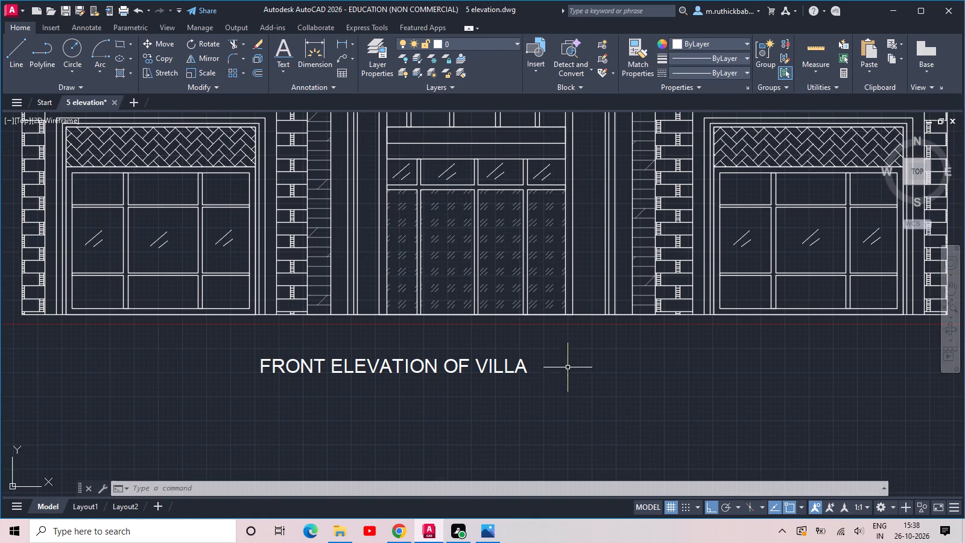
left_click(569, 363)
left_click(451, 386)
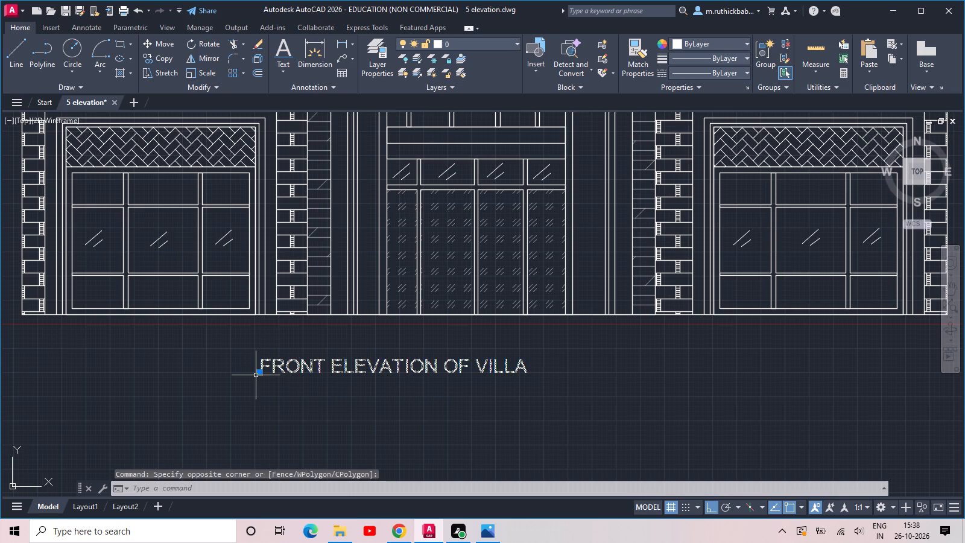
left_click(262, 372)
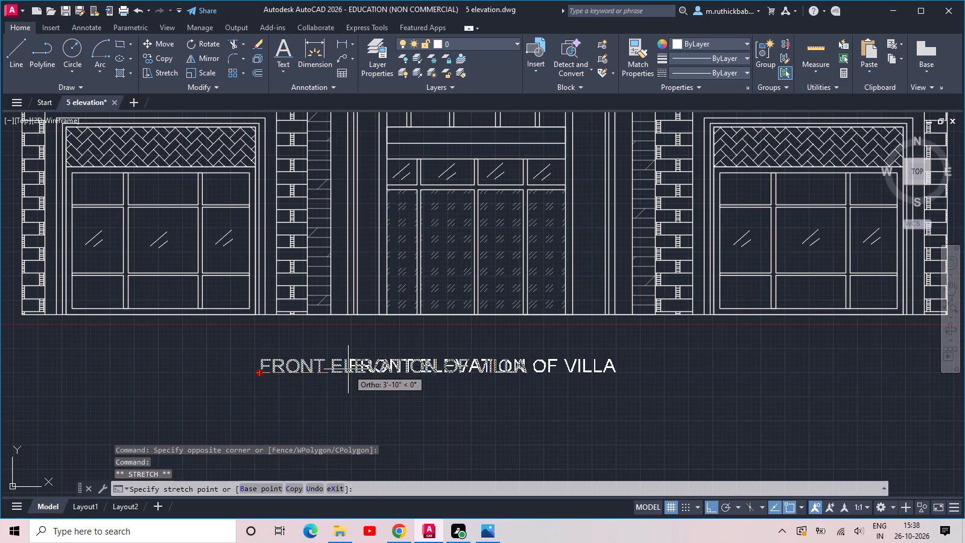
left_click(353, 369)
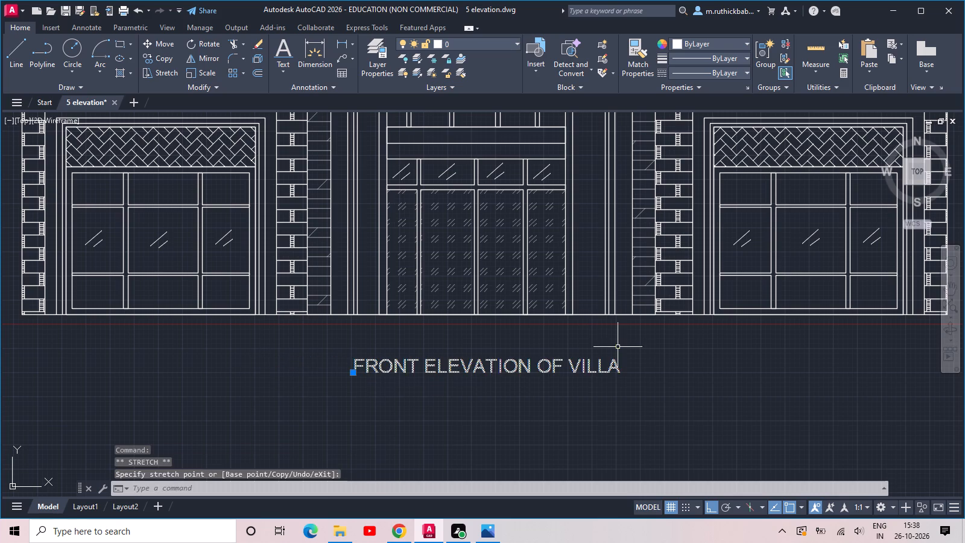
scroll(618, 347, "down", 2)
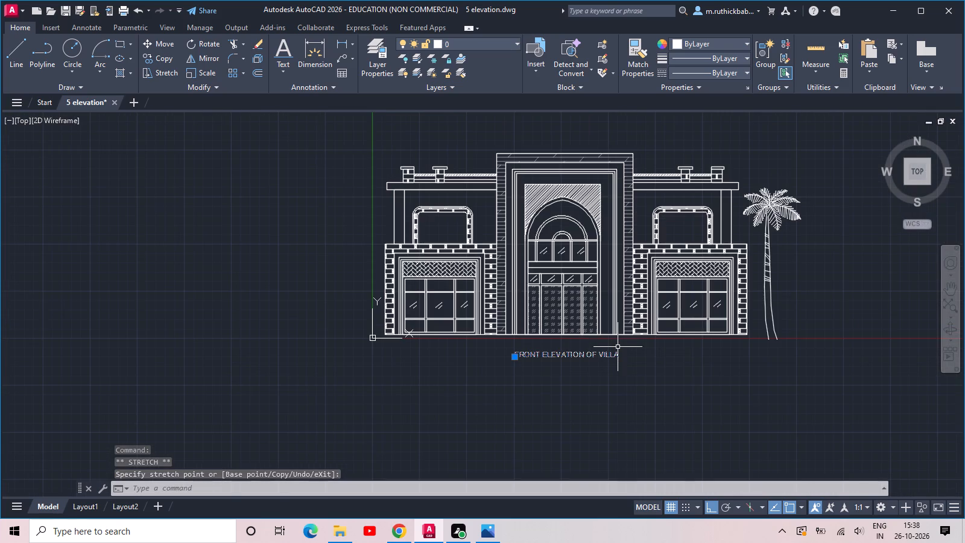
left_click(609, 378)
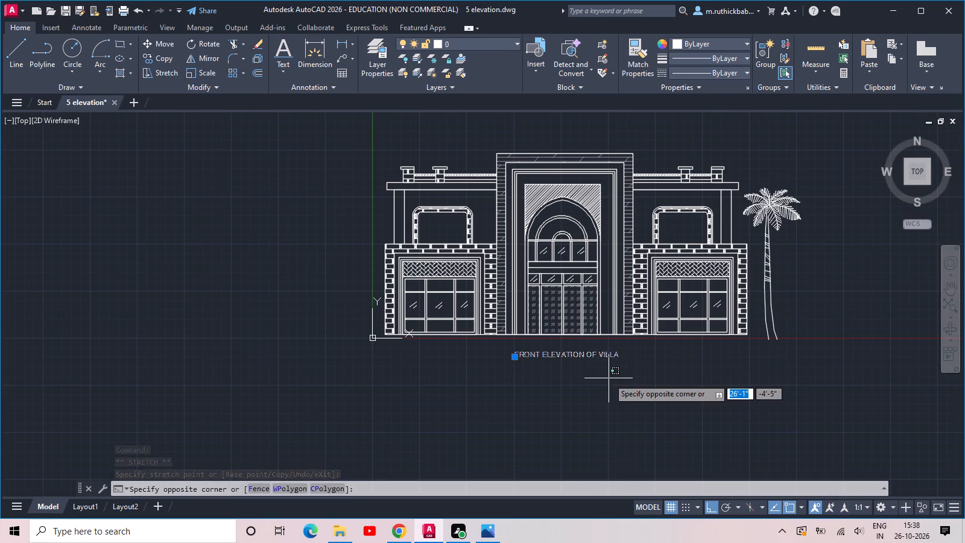
left_click(609, 378)
key("Escape")
Save the elevation drawing with the repositioned title.
middle_click_drag(604, 378, 576, 402)
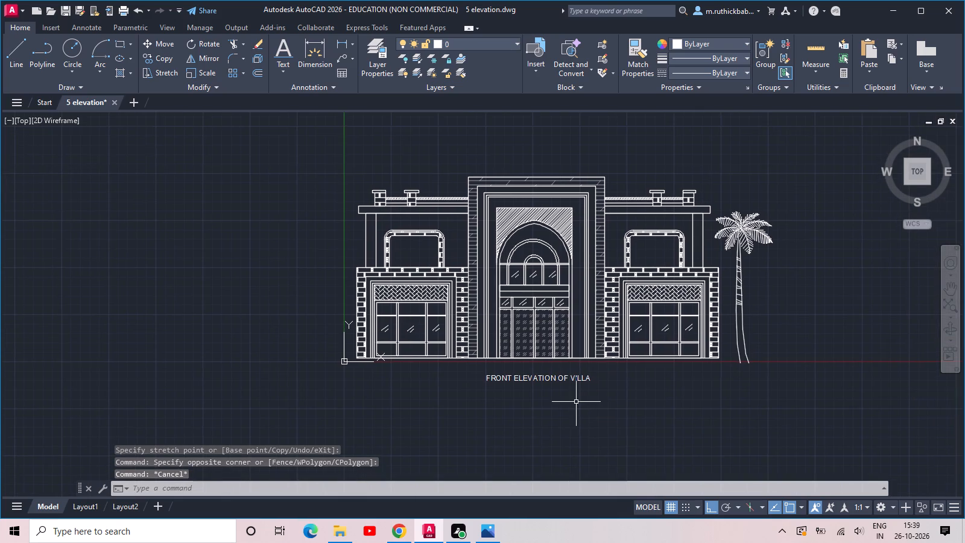
scroll(576, 402, "up", 1)
scroll(576, 402, "down", 1)
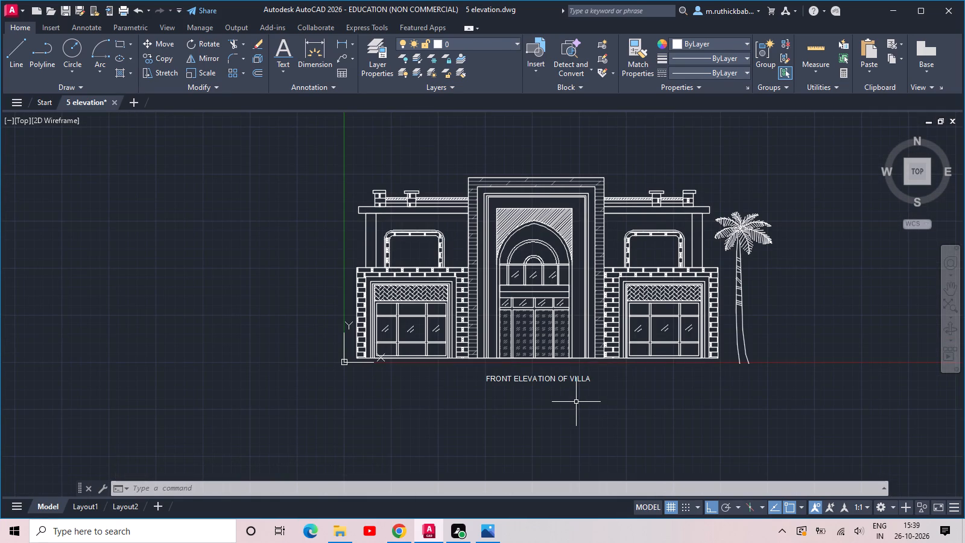
key("ctrl+s")
key("ctrl+s")
Set up a model plot with the DWG To PDF.pc3 plotter, ISO A1 (594.00 x 841.00 MM) paper and a centred plot.
middle_click_drag(576, 402, 504, 441)
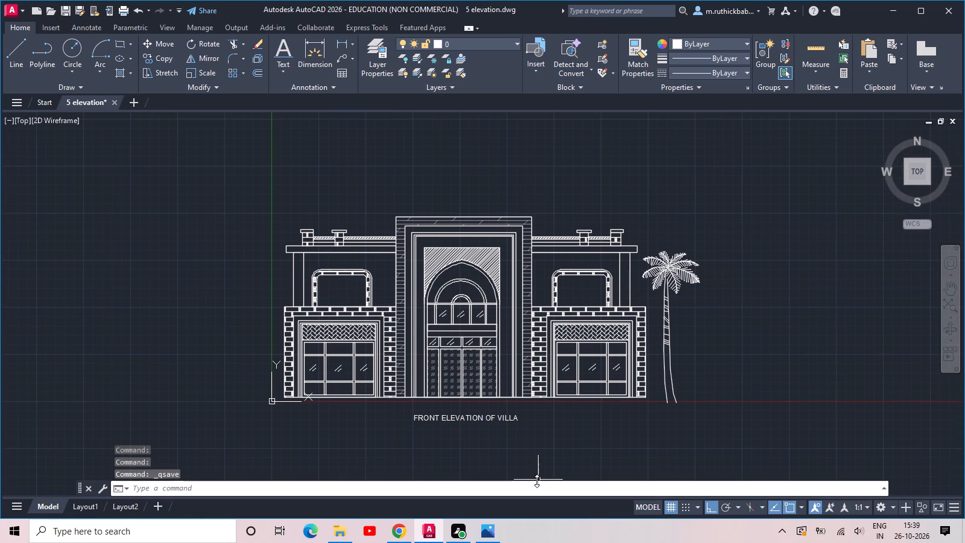
key("ctrl+p")
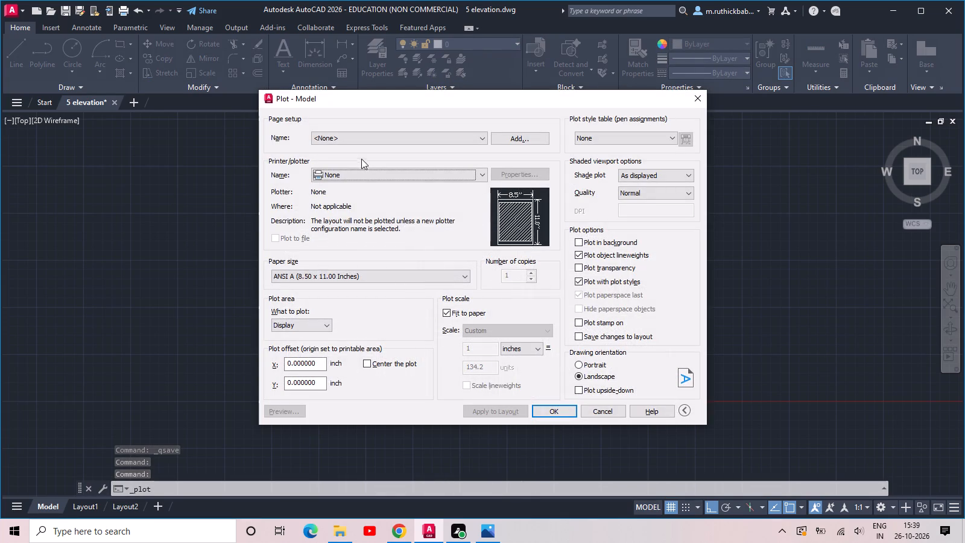
left_click(359, 178)
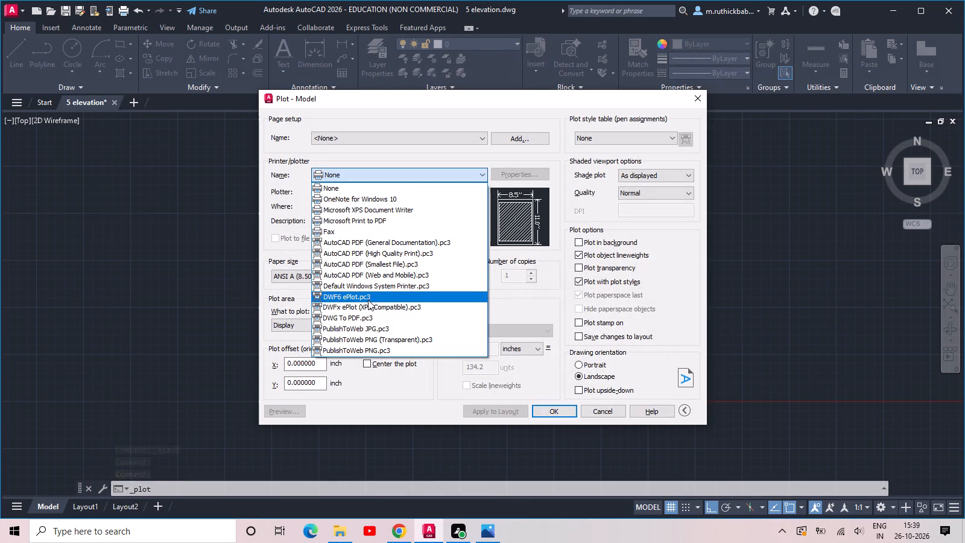
left_click(365, 316)
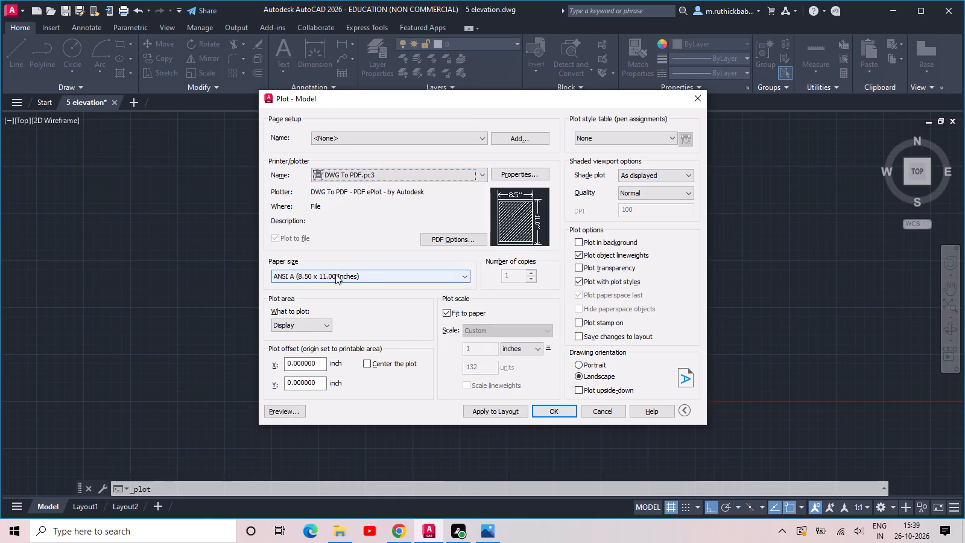
left_click(335, 274)
scroll(306, 344, "down", 7)
scroll(317, 406, "down", 1)
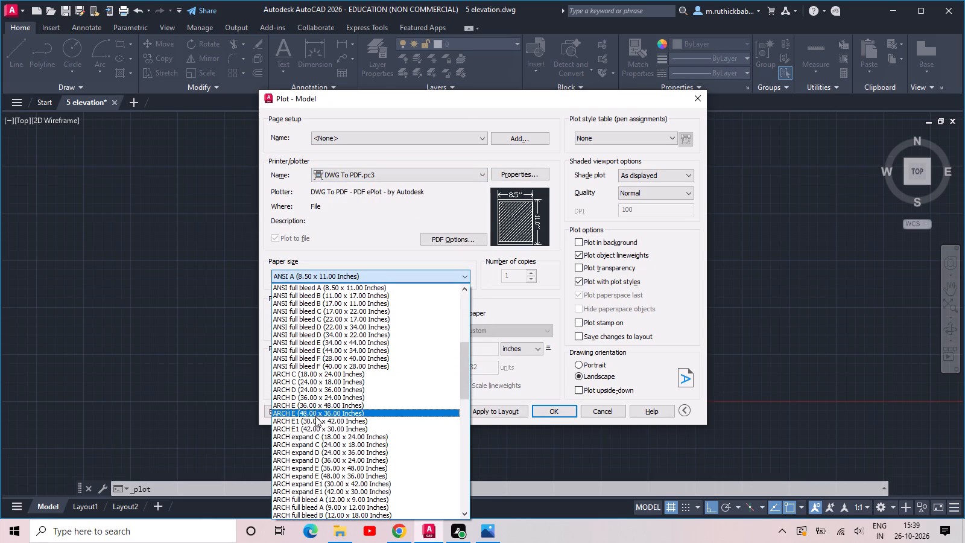
scroll(318, 429, "down", 5)
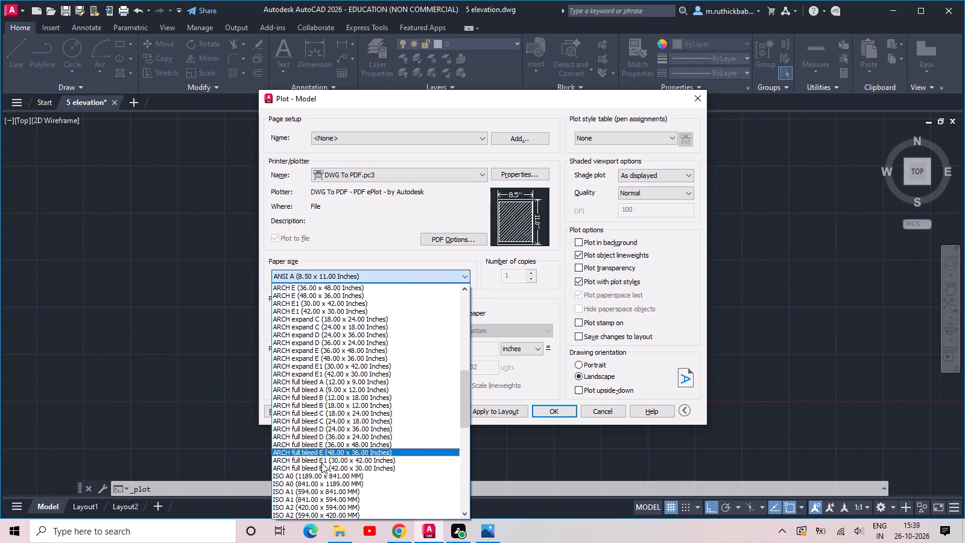
scroll(326, 487, "down", 2)
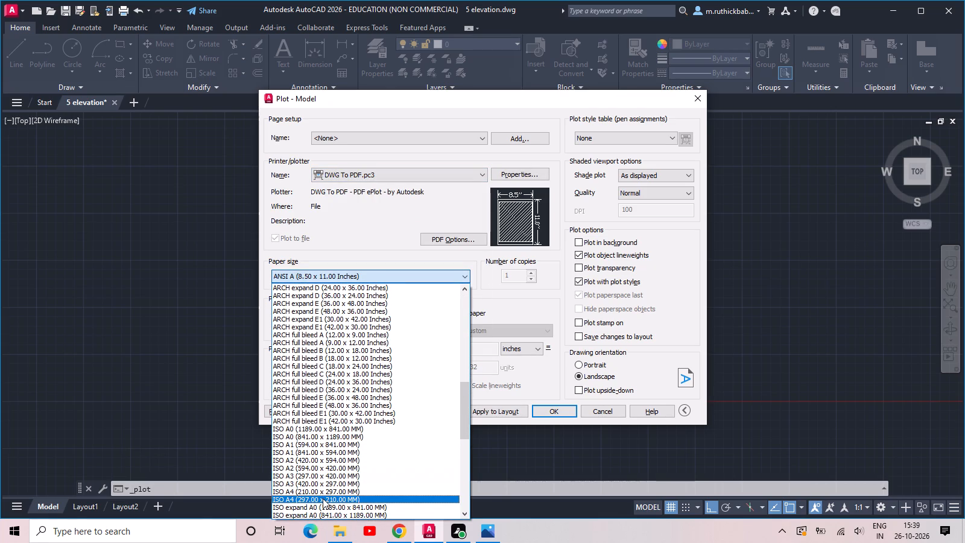
left_click(320, 443)
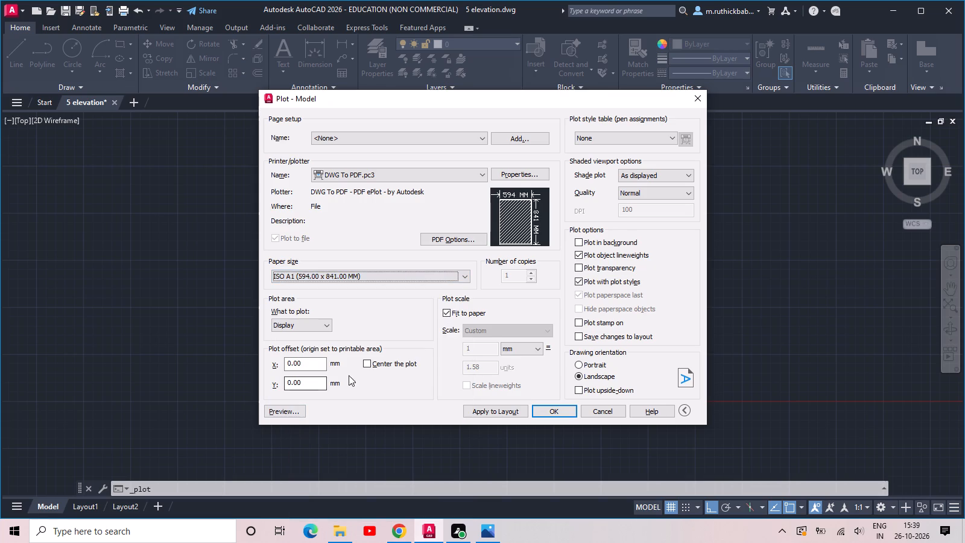
left_click(365, 362)
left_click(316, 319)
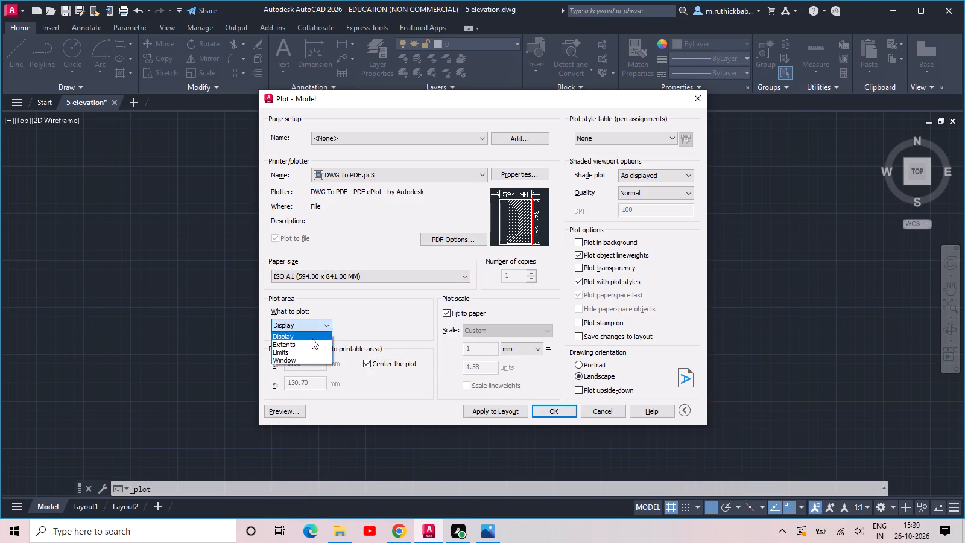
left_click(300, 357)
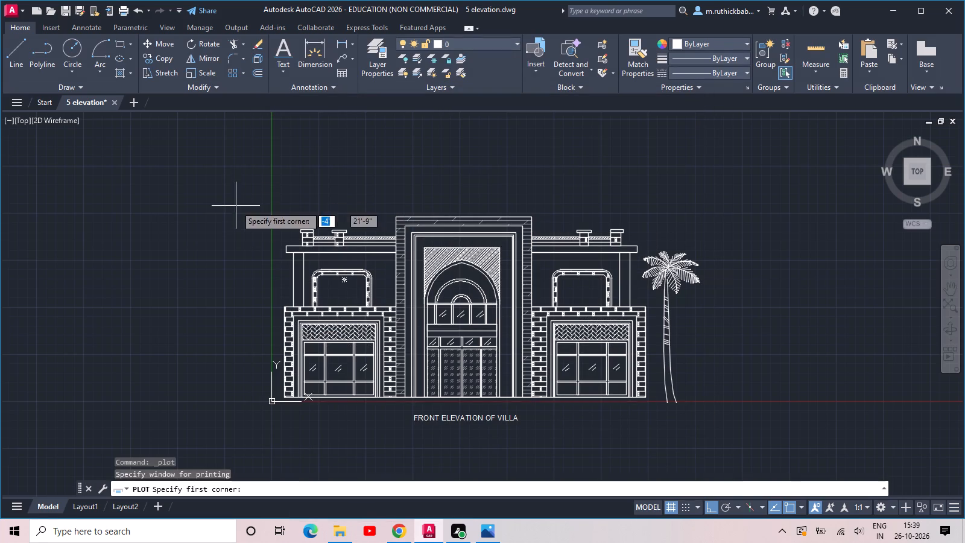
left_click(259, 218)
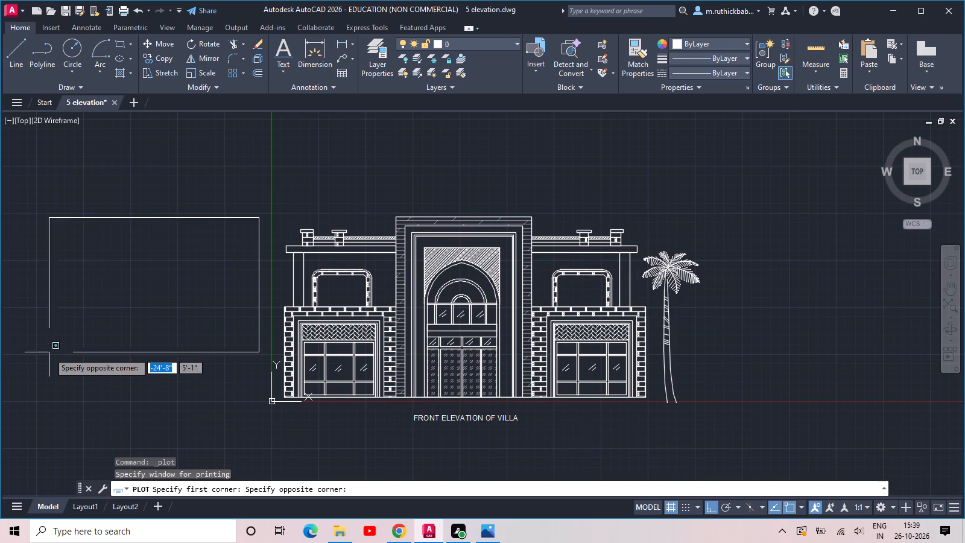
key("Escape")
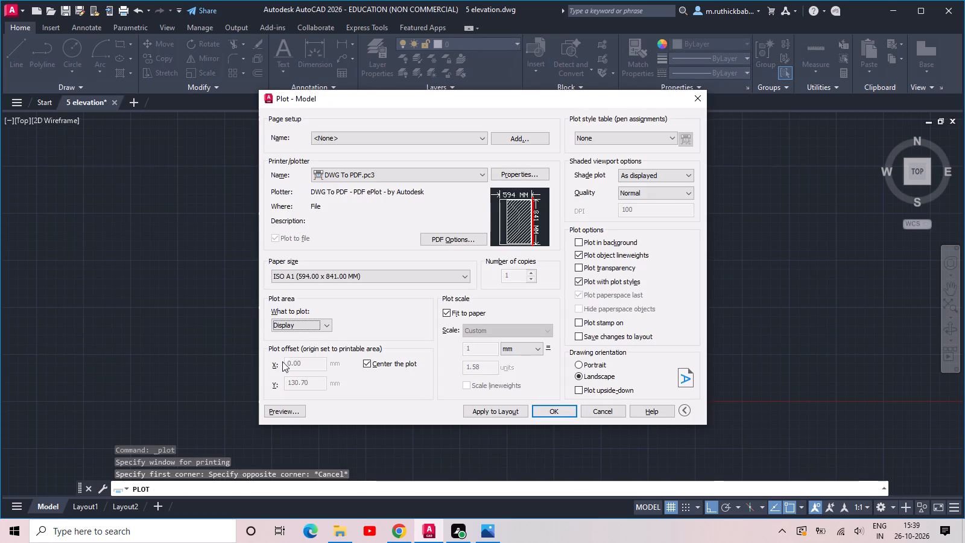
Set the plot area to a window enclosing the whole villa elevation, the palm tree and the title.
left_click(292, 324)
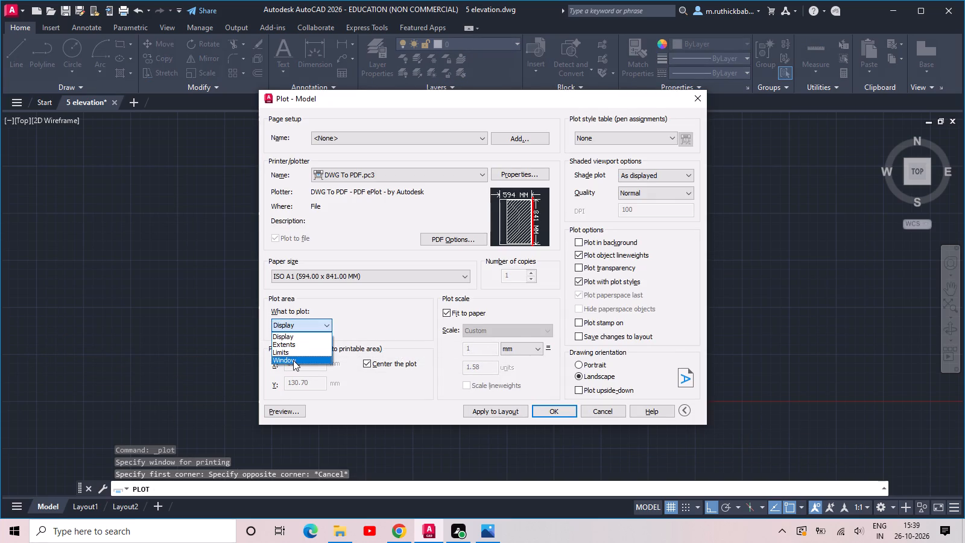
left_click(293, 360)
left_click(253, 200)
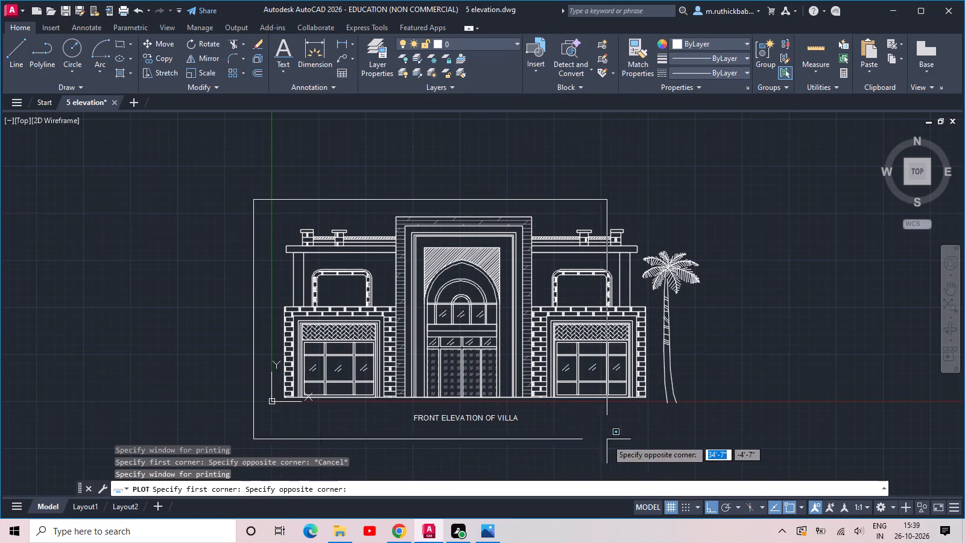
left_click(714, 434)
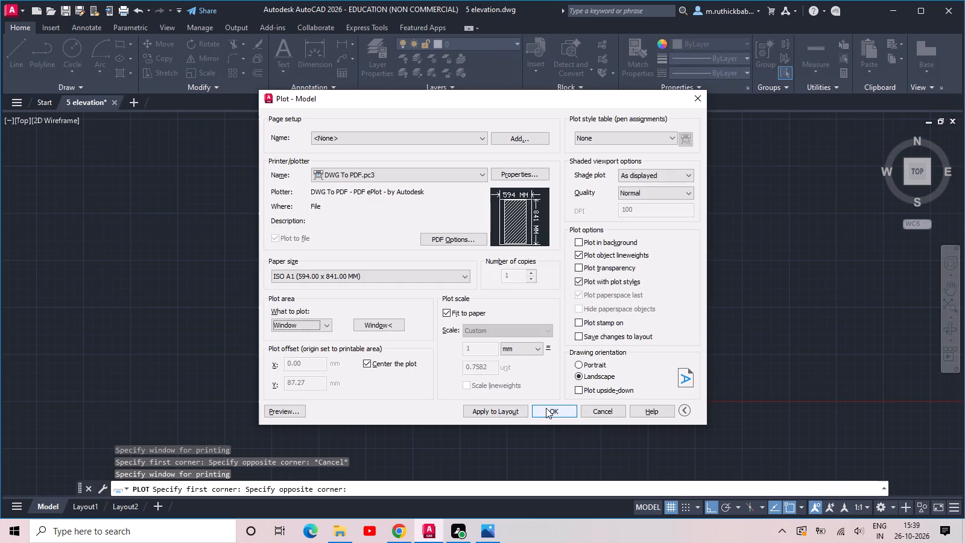
Plot the elevation to the file 5 elevation-Model.pdf in the Documents folder.
left_click(546, 410)
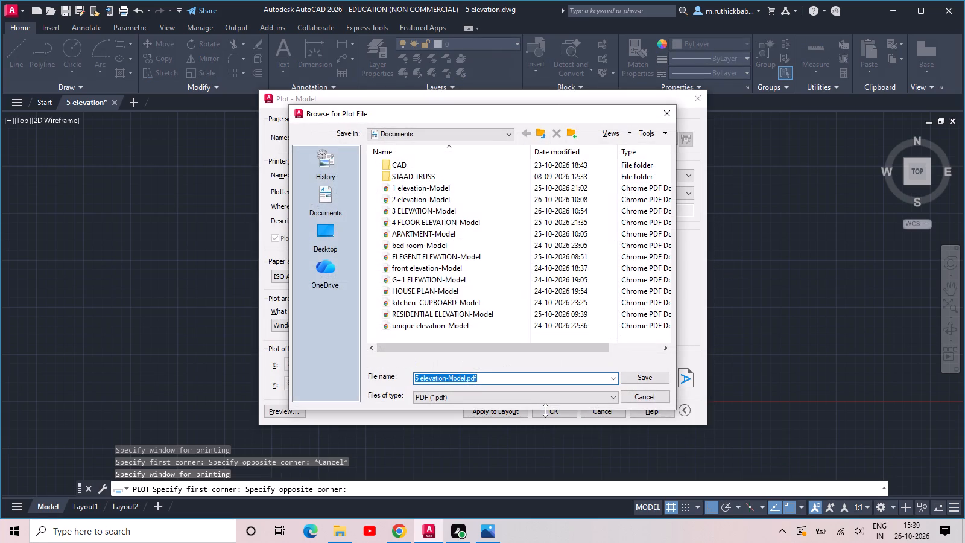
left_click(628, 380)
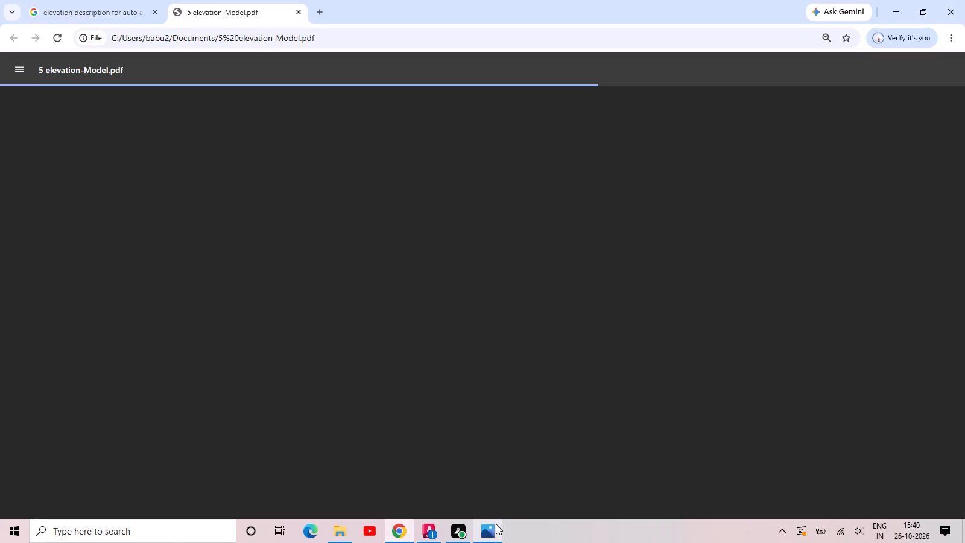
Examine the plotted PDF in Chrome, checking the villa elevation, palm tree and title on the sheet.
scroll(479, 384, "down", 5)
scroll(479, 378, "up", 1)
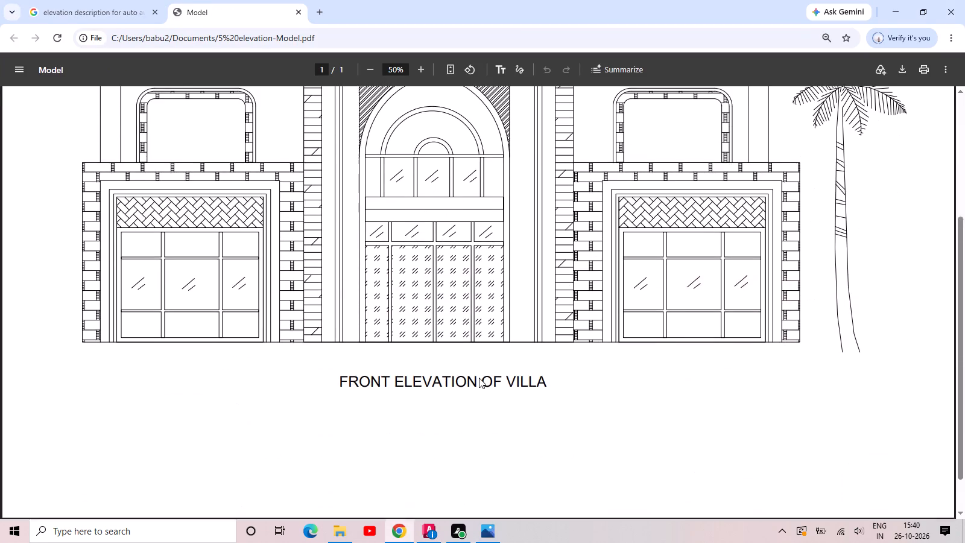
scroll(479, 378, "up", 2)
scroll(479, 378, "down", 1)
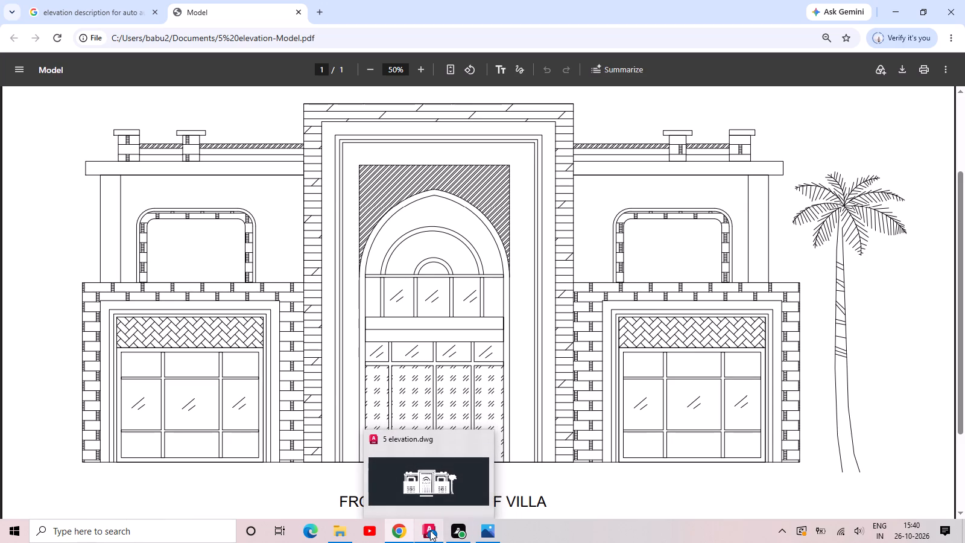
Switch back to the 5 elevation drawing in AutoCAD and dismiss the plot completion notification.
left_click(430, 530)
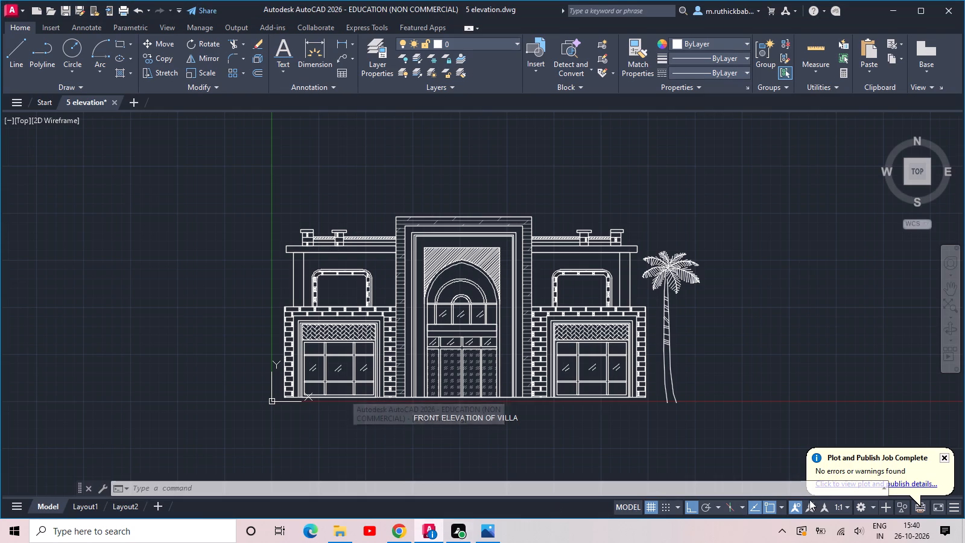
left_click(949, 457)
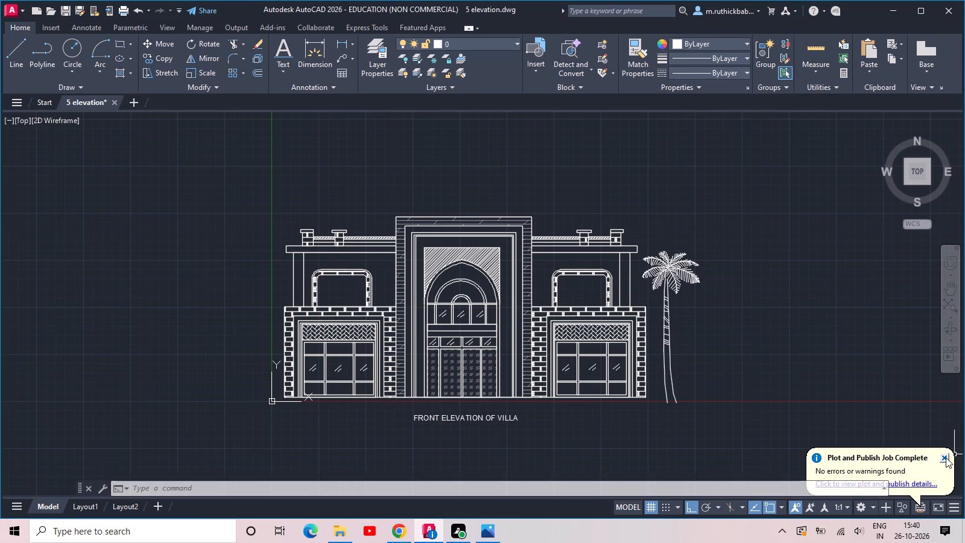
left_click(946, 457)
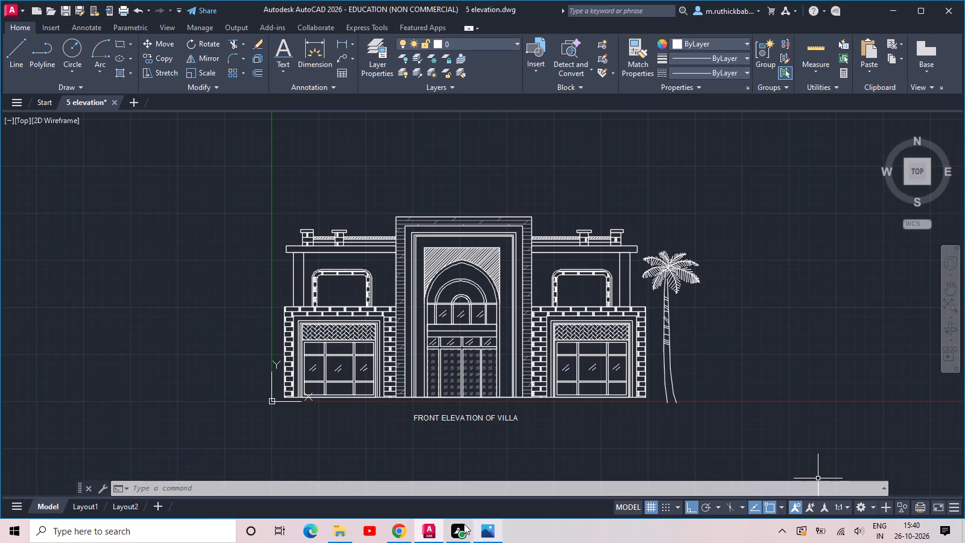